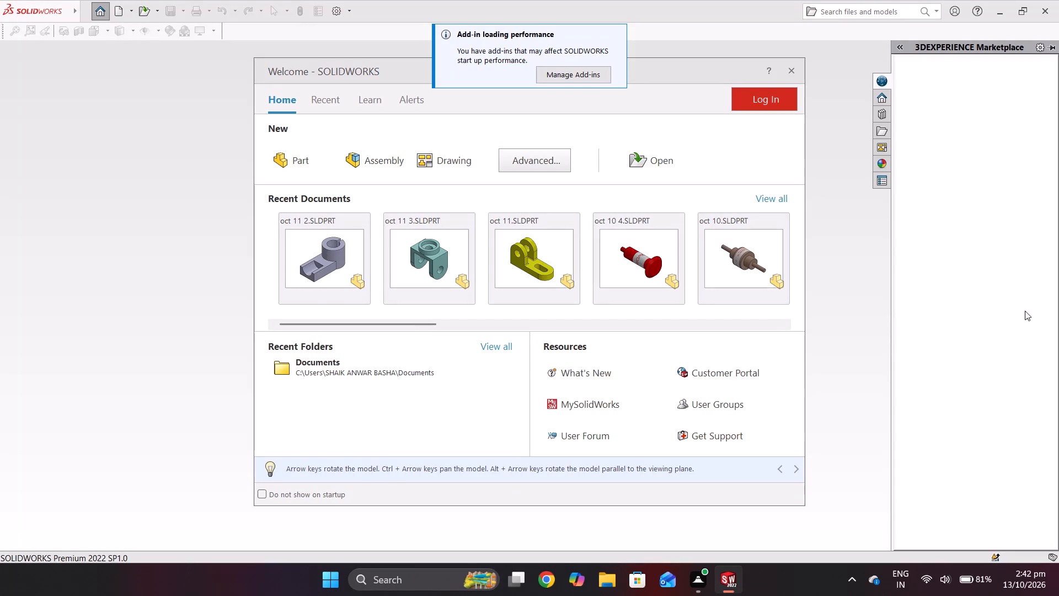
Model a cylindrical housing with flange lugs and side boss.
Shrink the task pane and create a new part document.
left_click_drag(892, 344, 1058, 337)
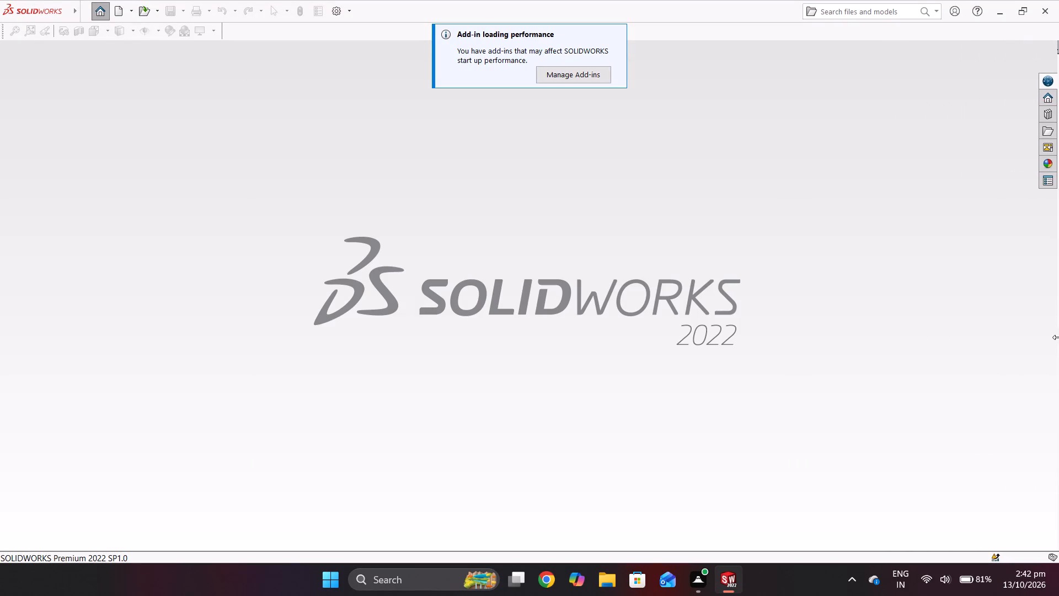
left_click_drag(1058, 337, 1058, 336)
left_click(177, 148)
double_click(153, 130)
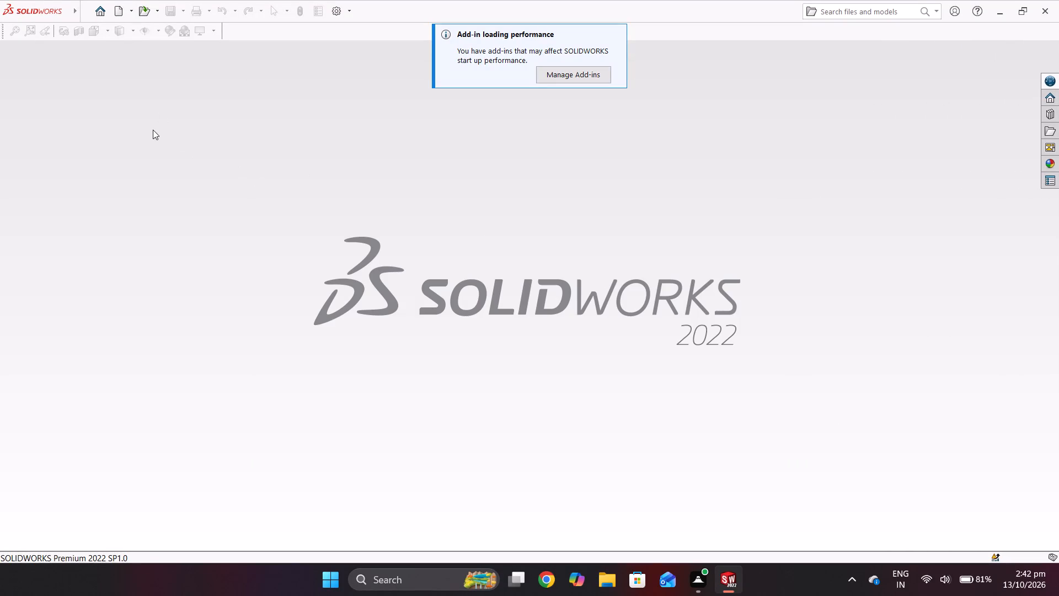
left_click(281, 163)
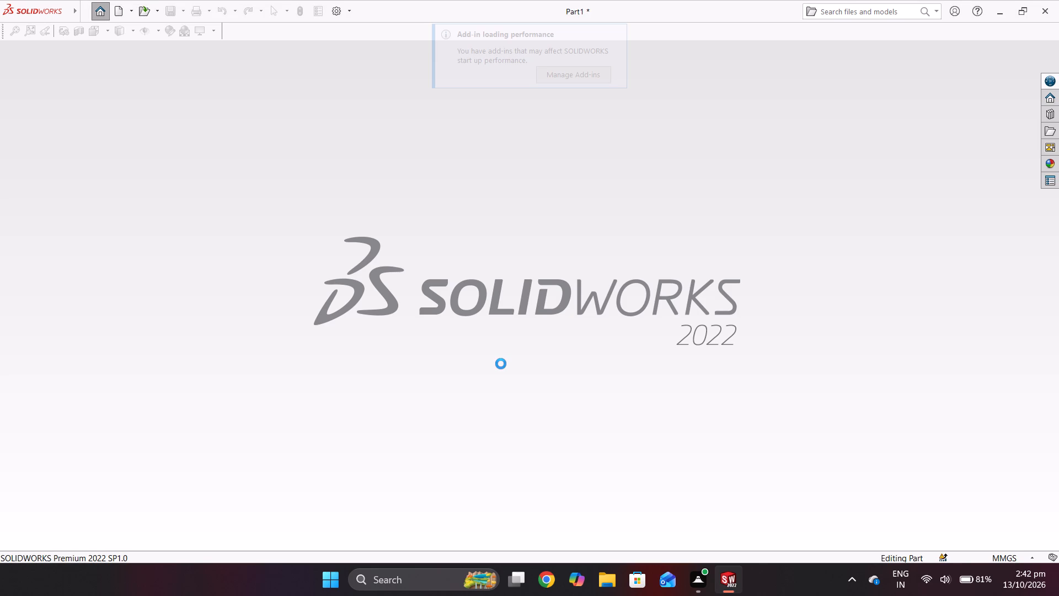
double_click(229, 196)
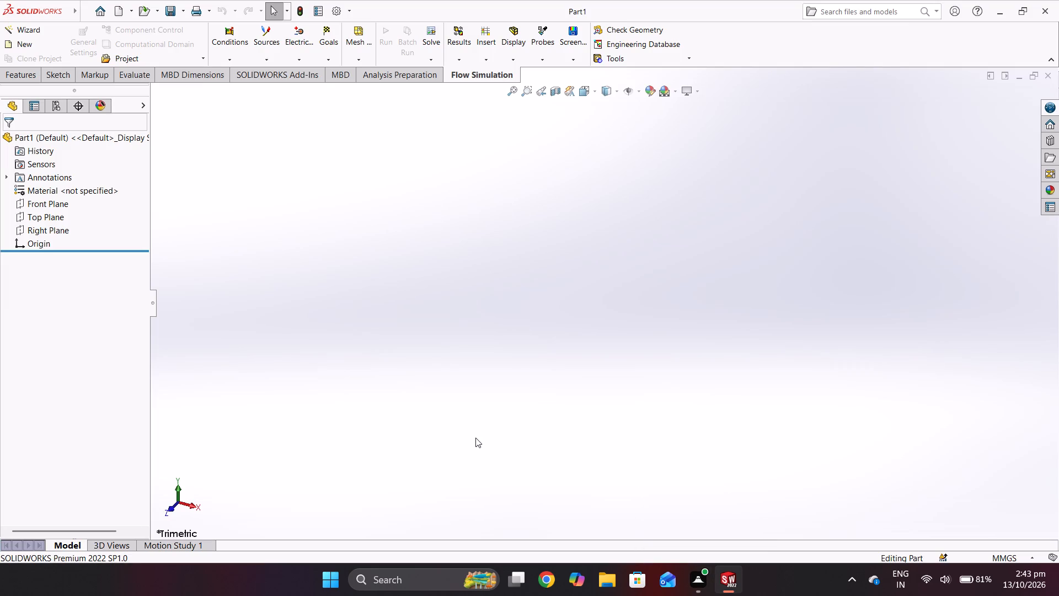
Start an extruded boss on the Top Plane and sketch two concentric circles at the origin, radii about 65 mm and 34 mm.
left_click(23, 79)
left_click(26, 50)
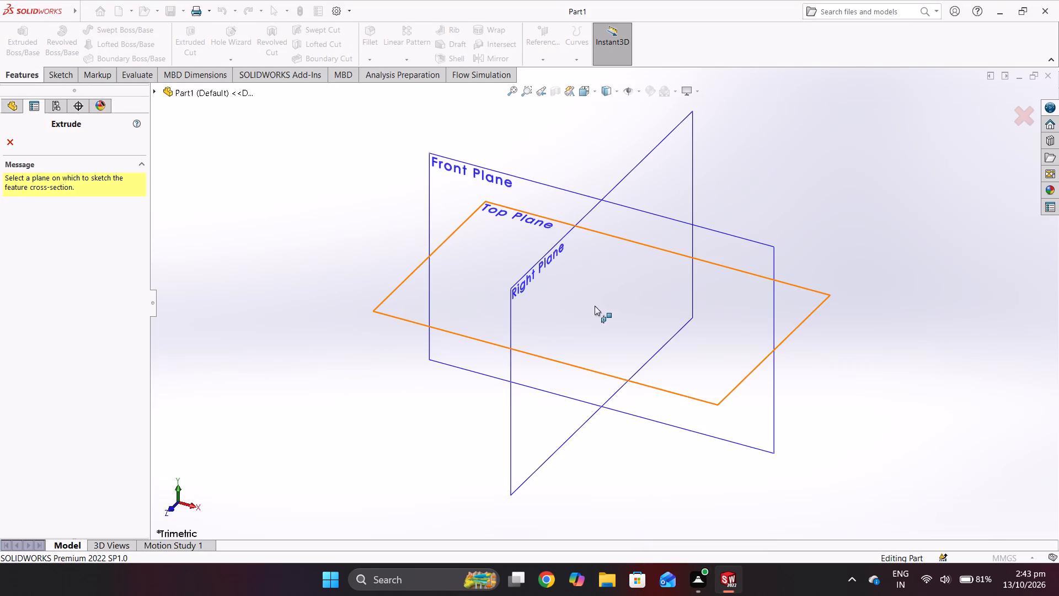
left_click(411, 286)
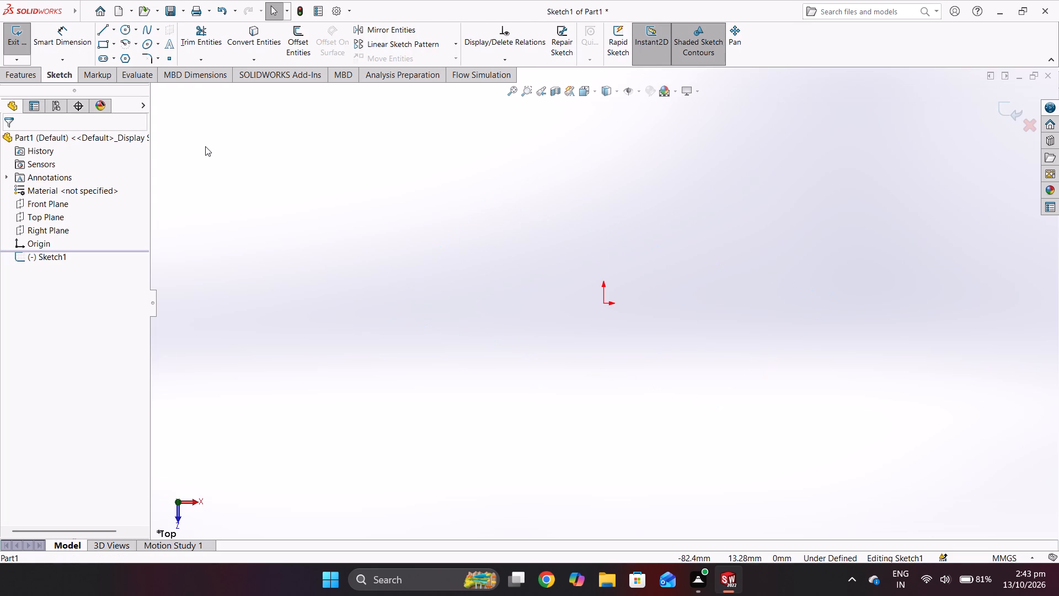
left_click(125, 30)
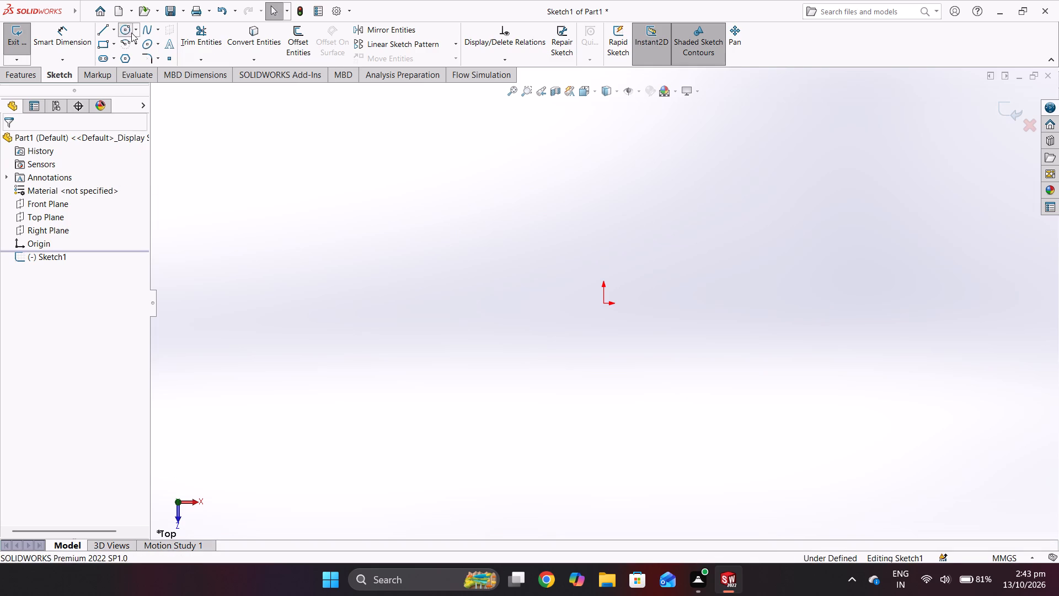
left_click(602, 301)
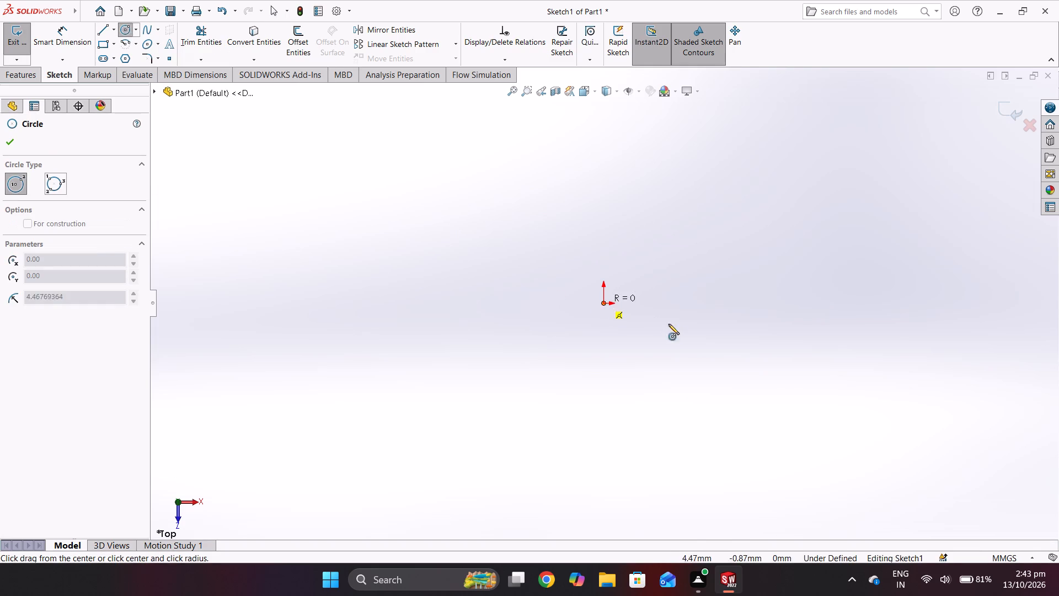
left_click(744, 336)
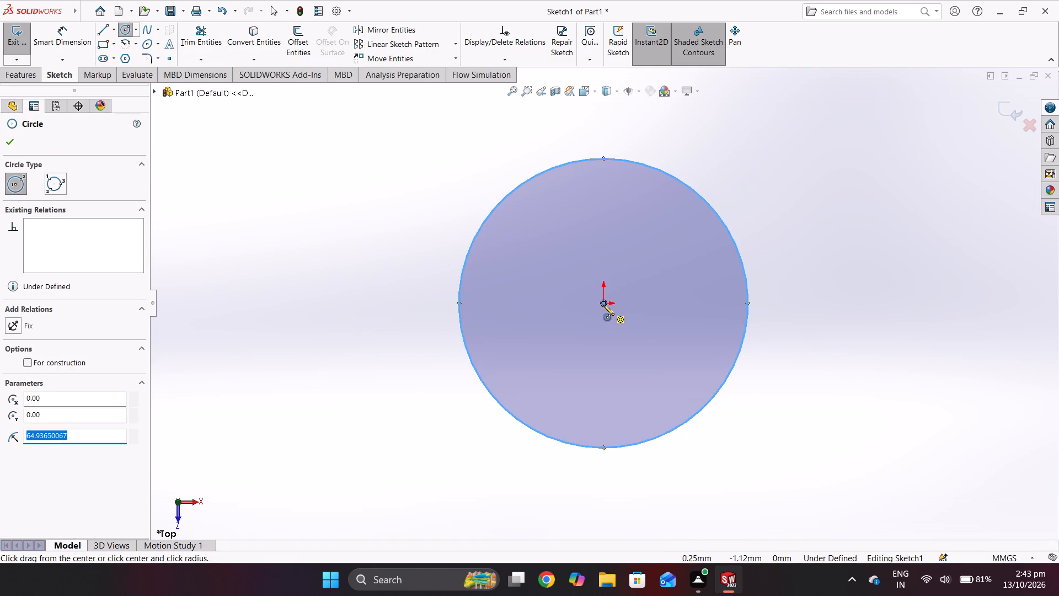
left_click(602, 305)
left_click(671, 337)
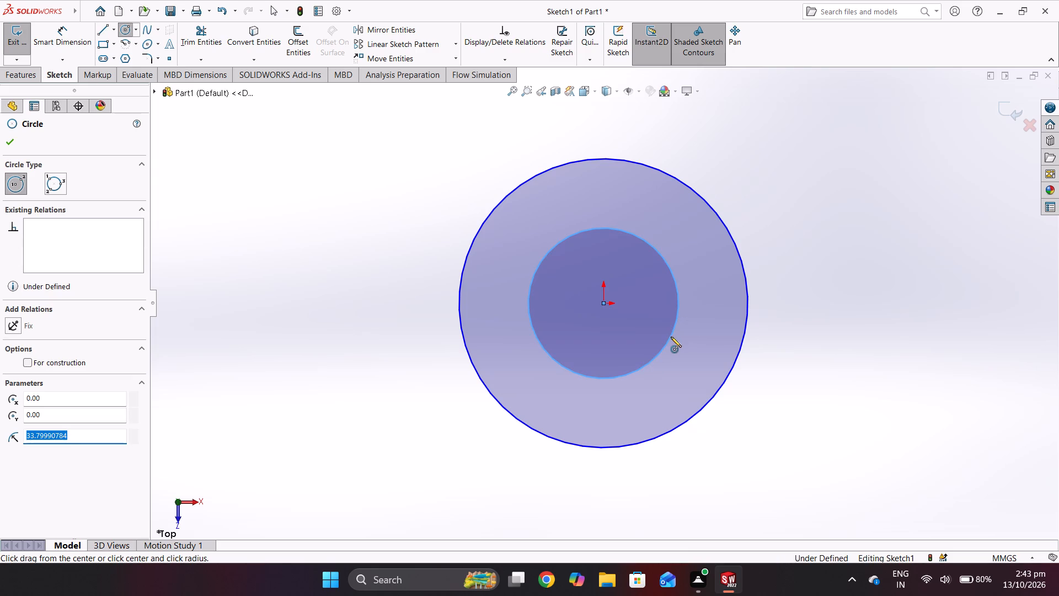
Dimension the inner circle's diameter to 194 mm and the outer circle's diameter to 280 mm.
left_click(45, 41)
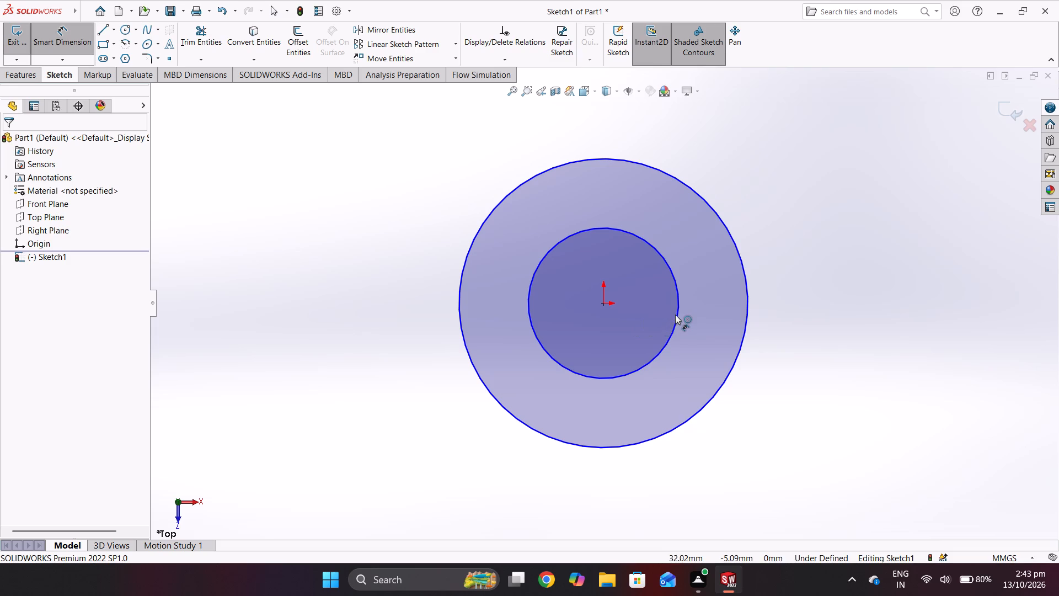
left_click(677, 315)
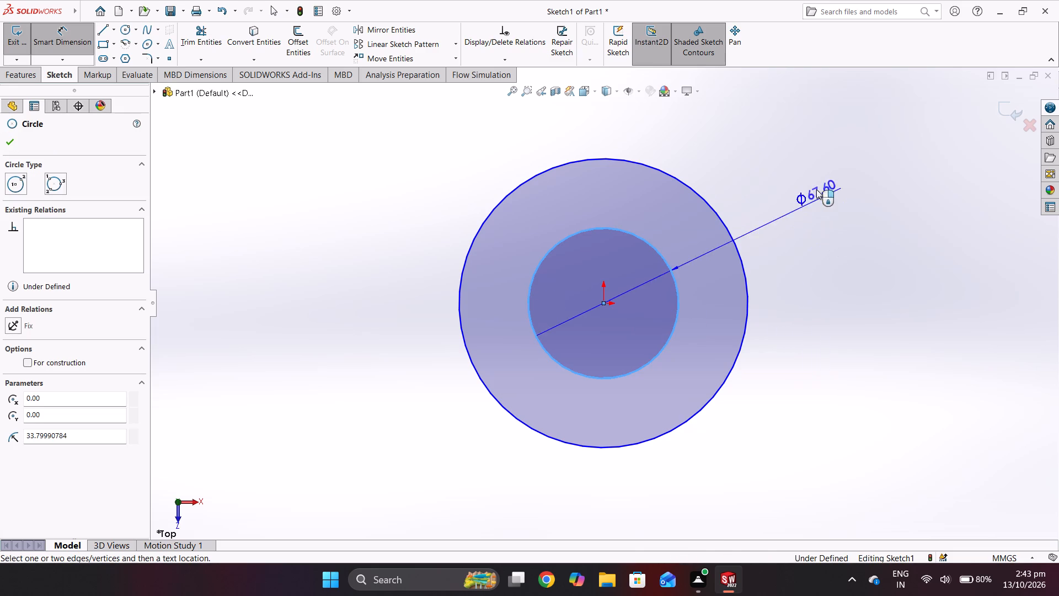
left_click(828, 191)
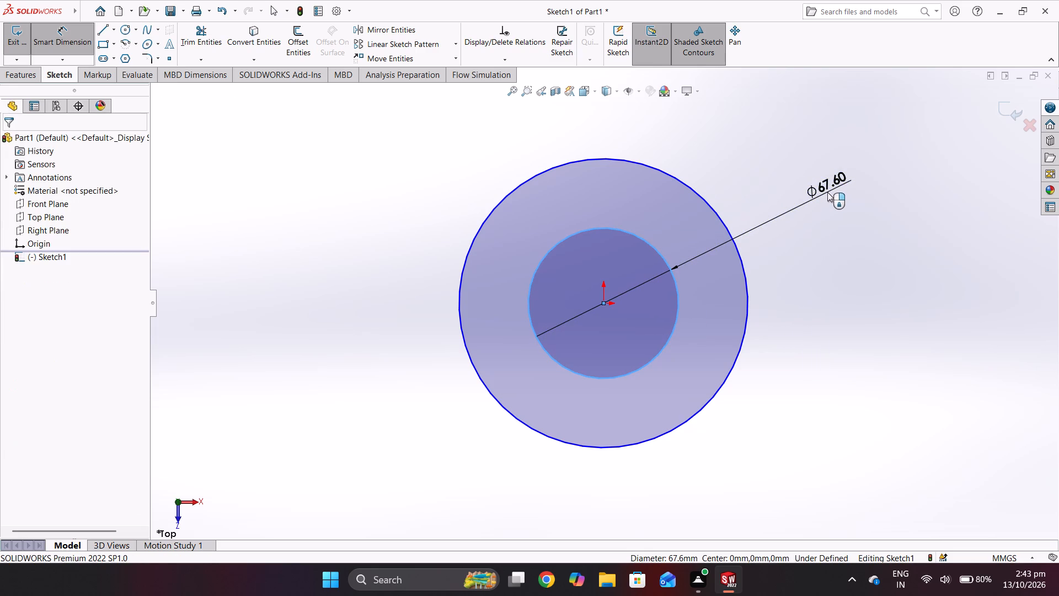
key("1")
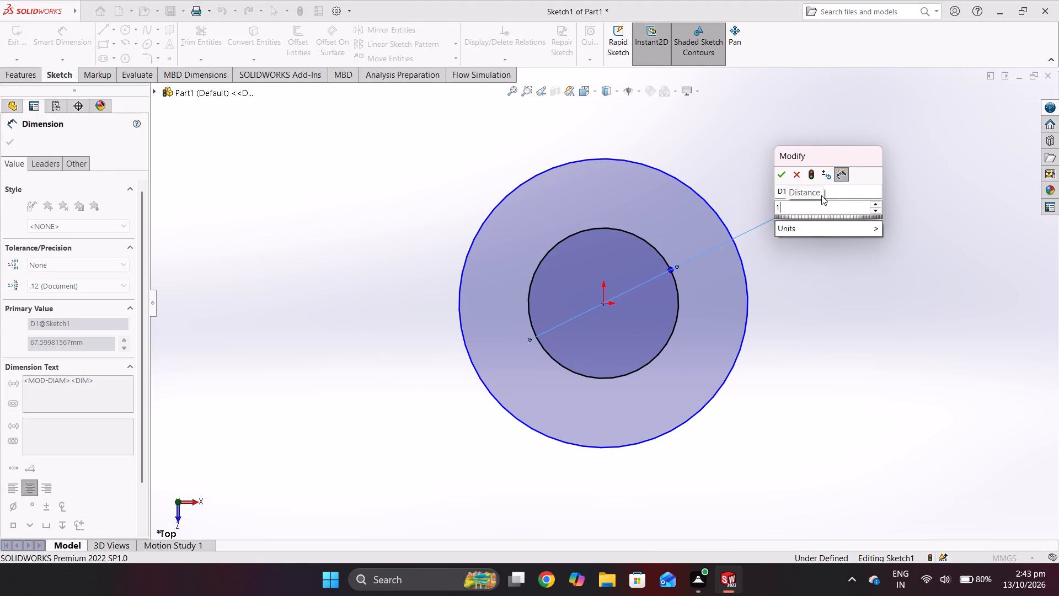
type("94")
key("Return")
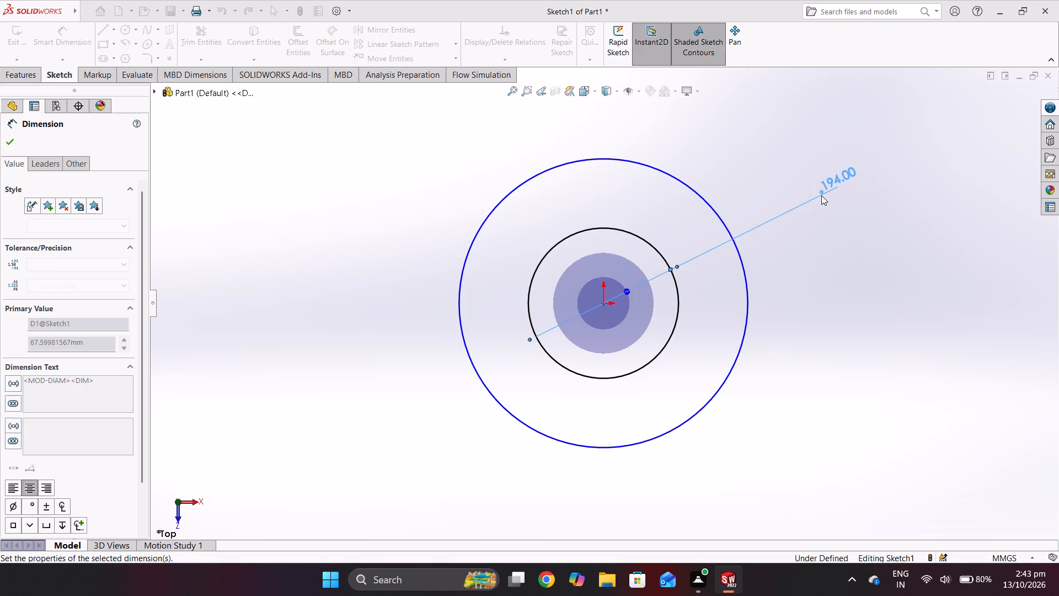
left_click(719, 217)
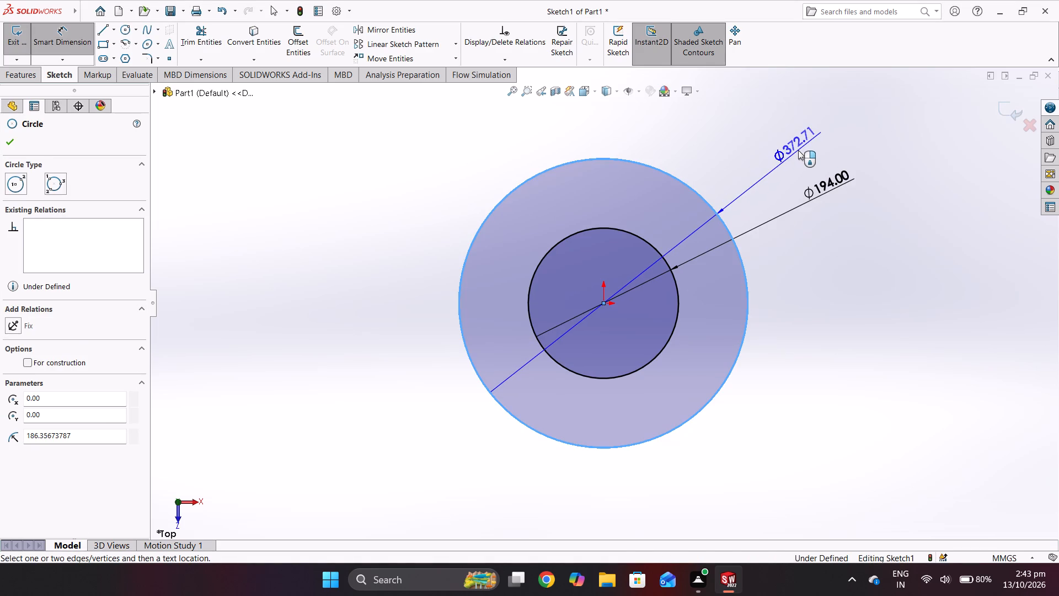
left_click(798, 150)
type("280")
key("Return")
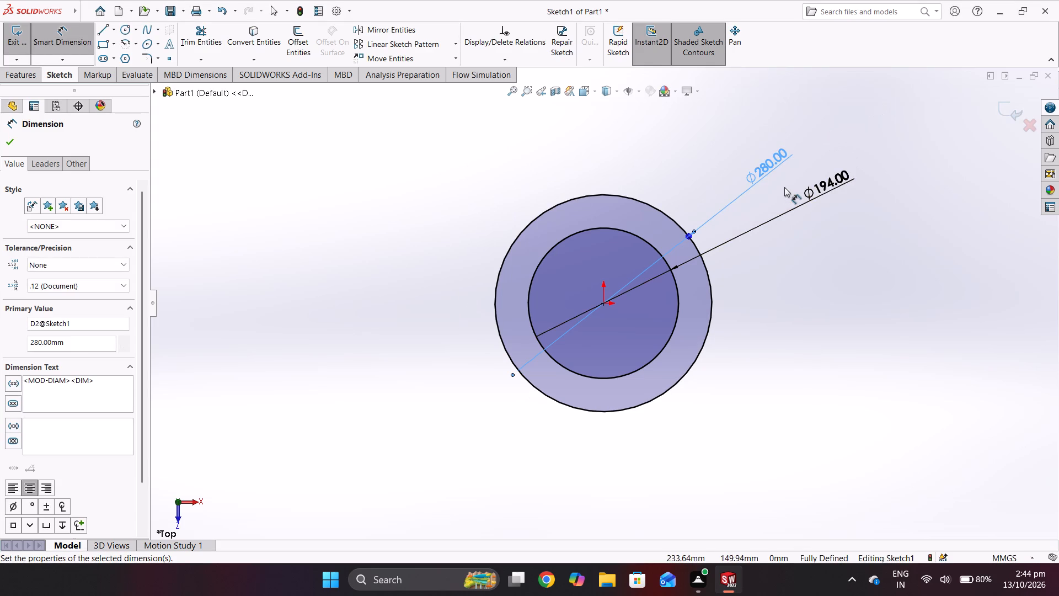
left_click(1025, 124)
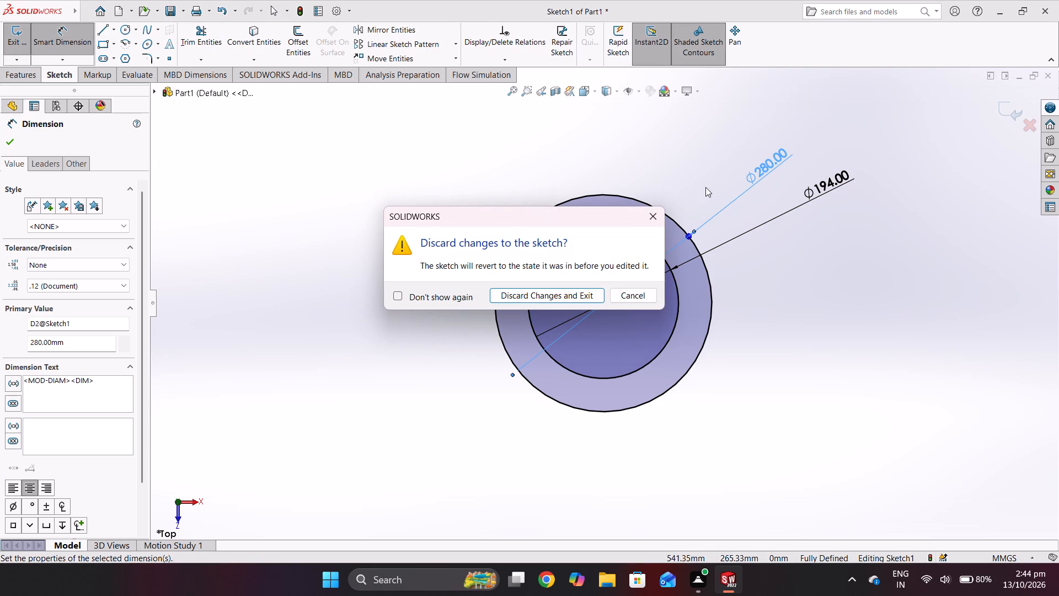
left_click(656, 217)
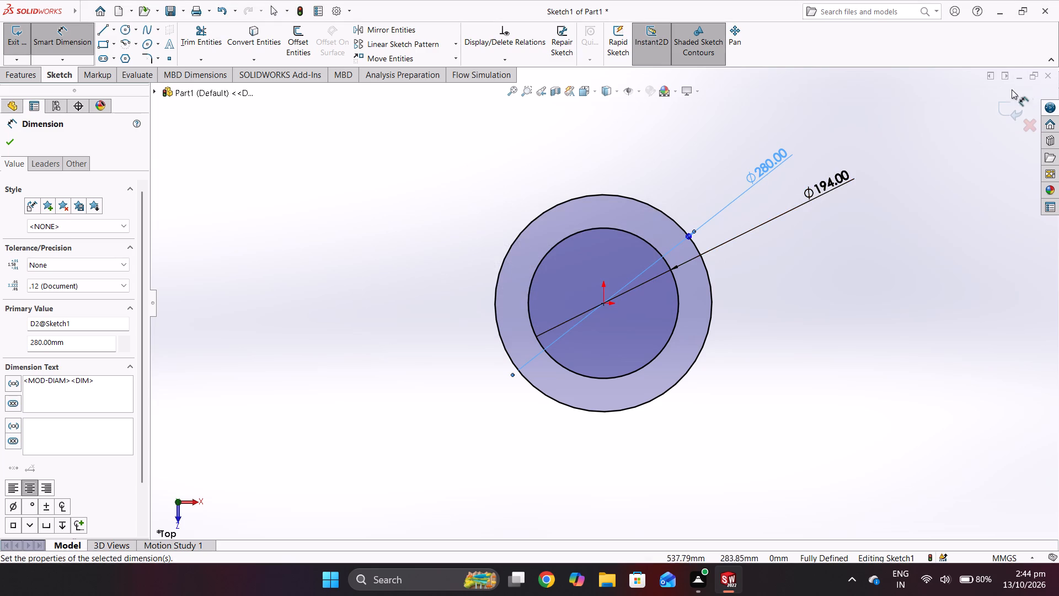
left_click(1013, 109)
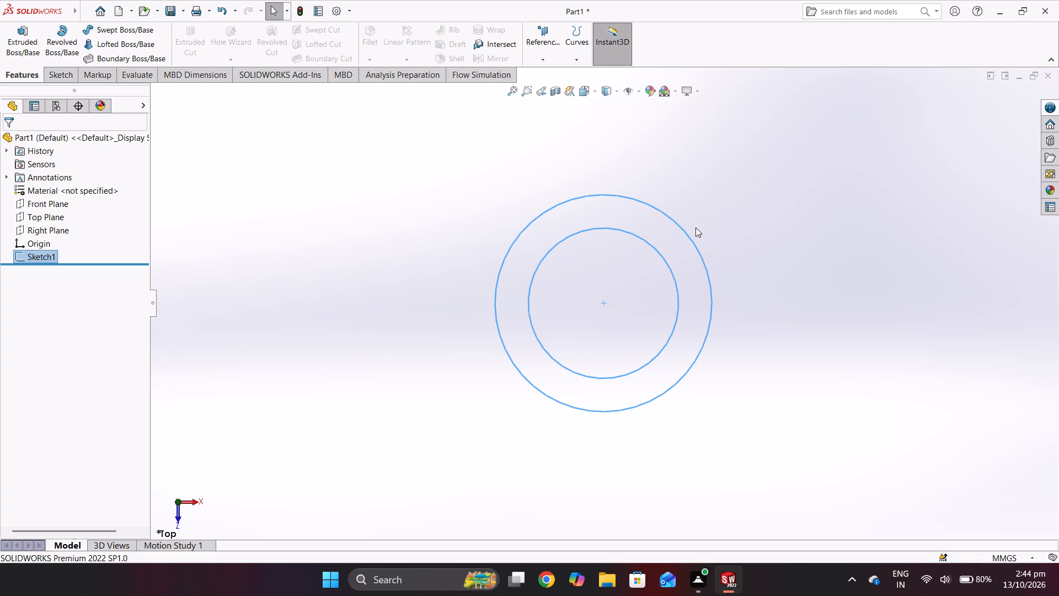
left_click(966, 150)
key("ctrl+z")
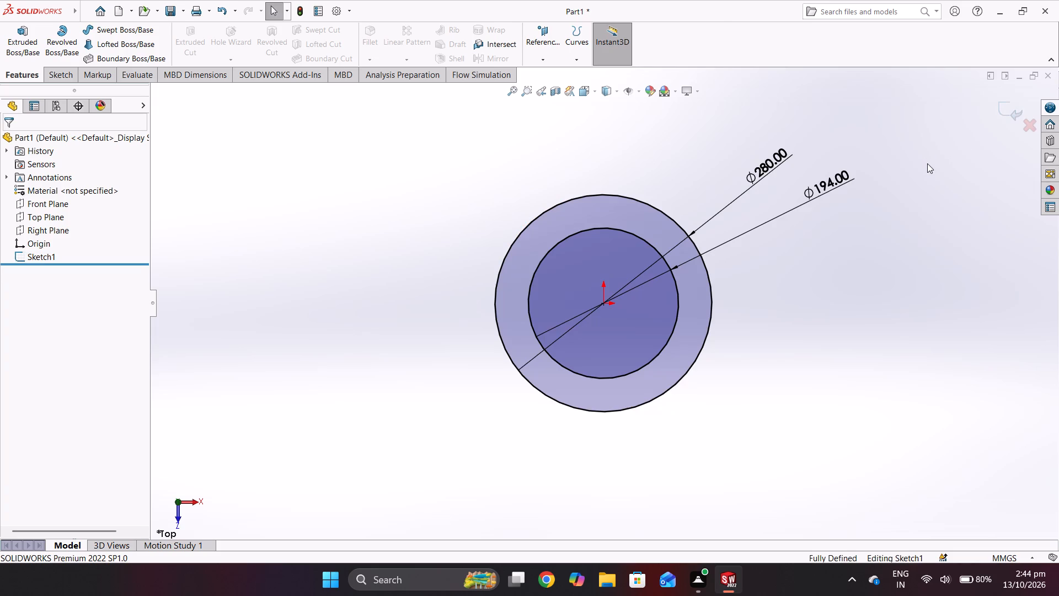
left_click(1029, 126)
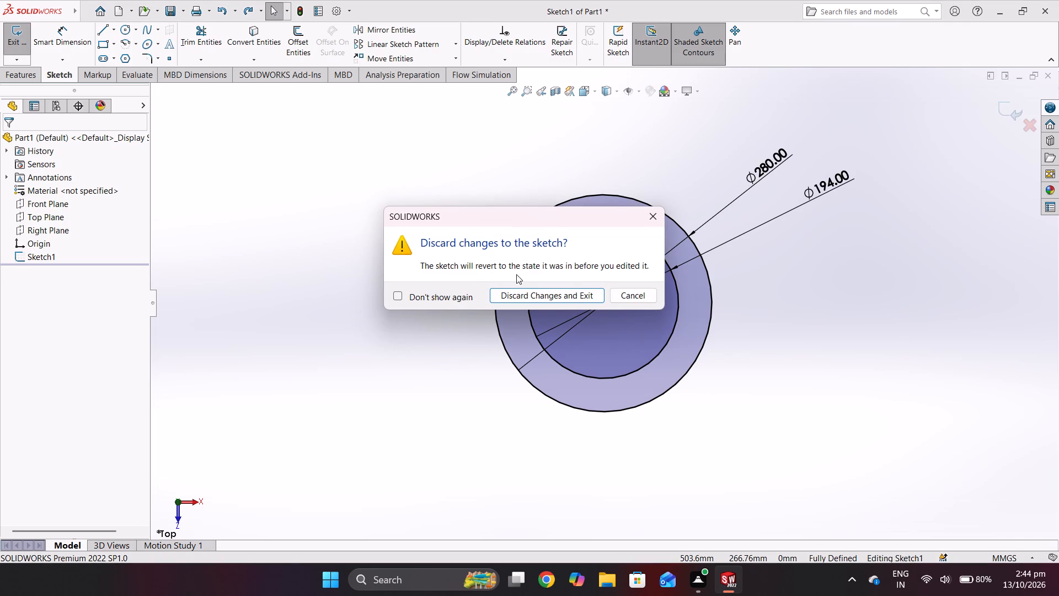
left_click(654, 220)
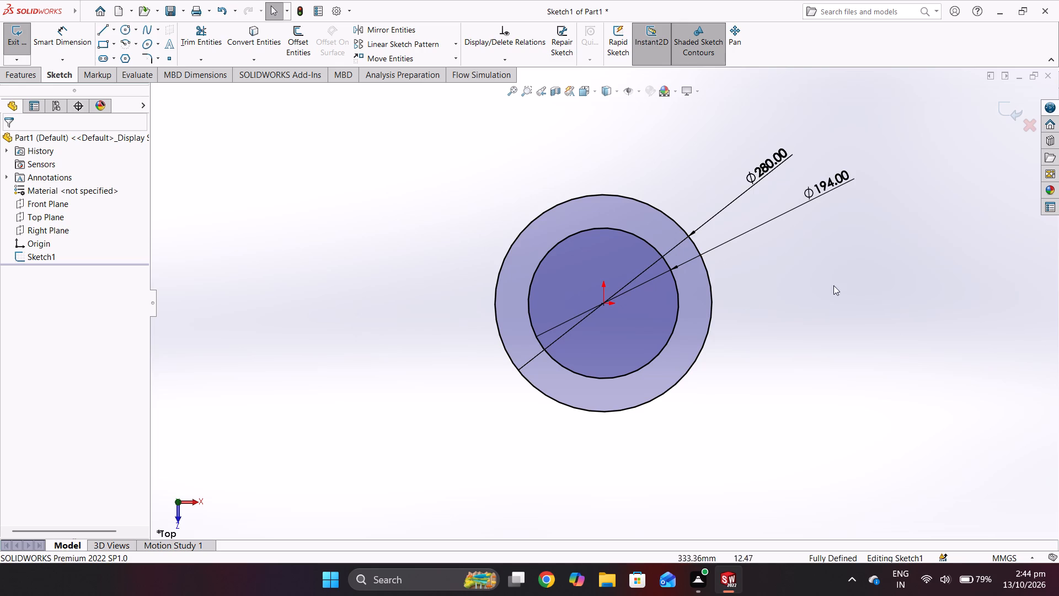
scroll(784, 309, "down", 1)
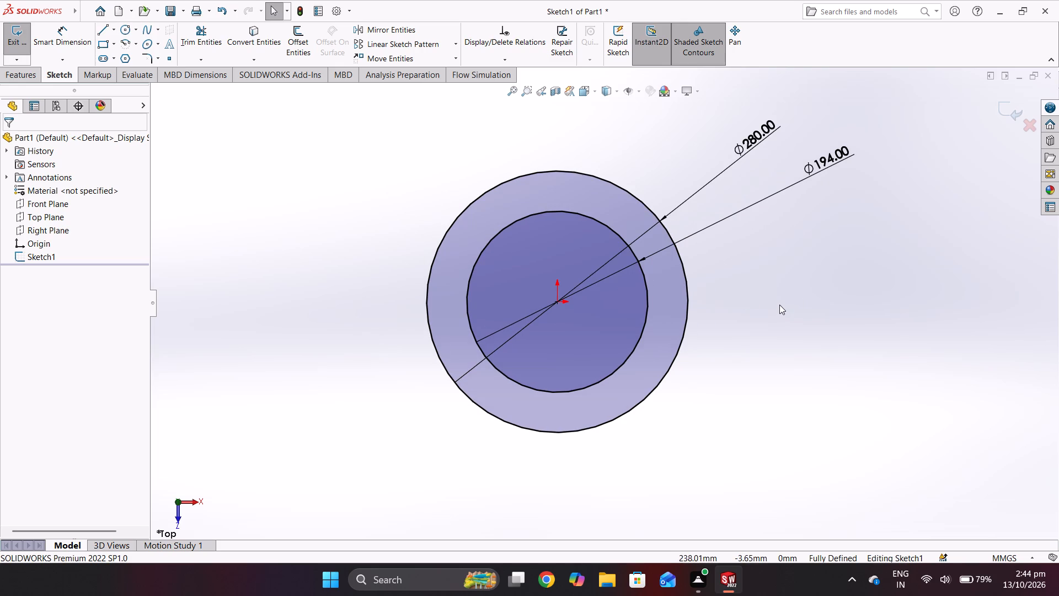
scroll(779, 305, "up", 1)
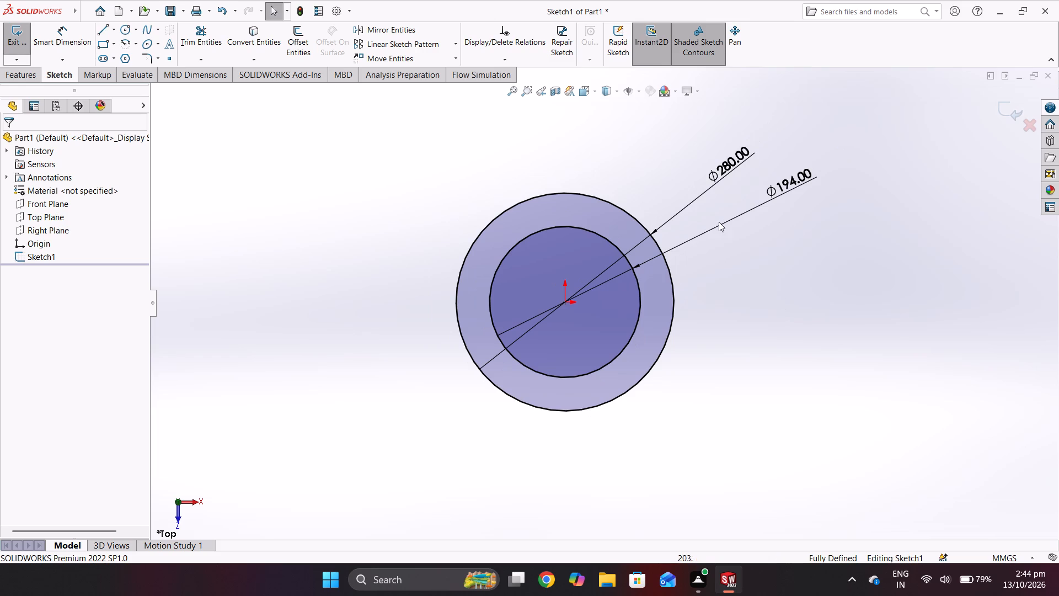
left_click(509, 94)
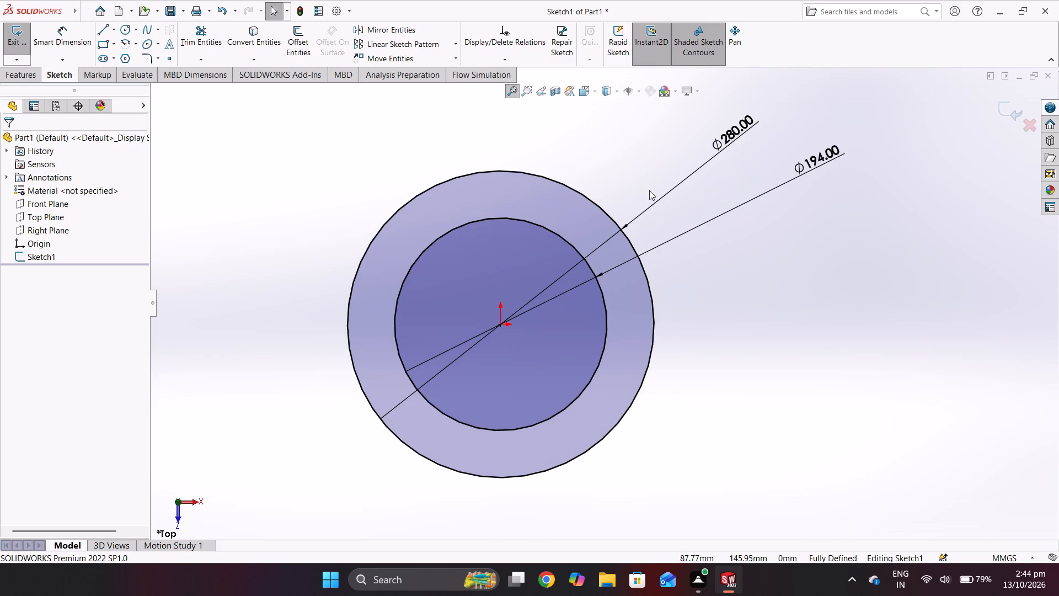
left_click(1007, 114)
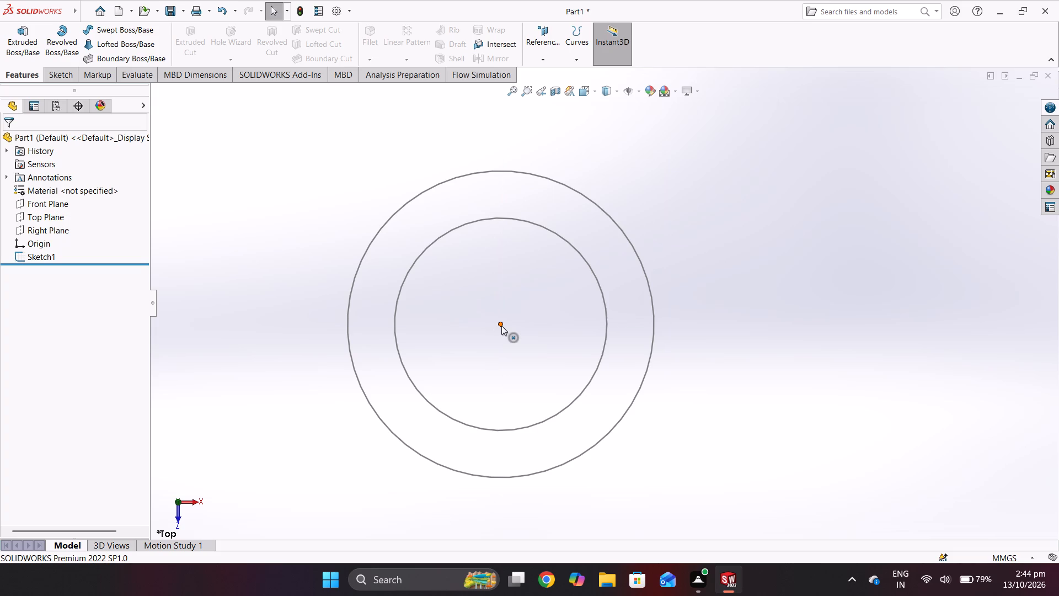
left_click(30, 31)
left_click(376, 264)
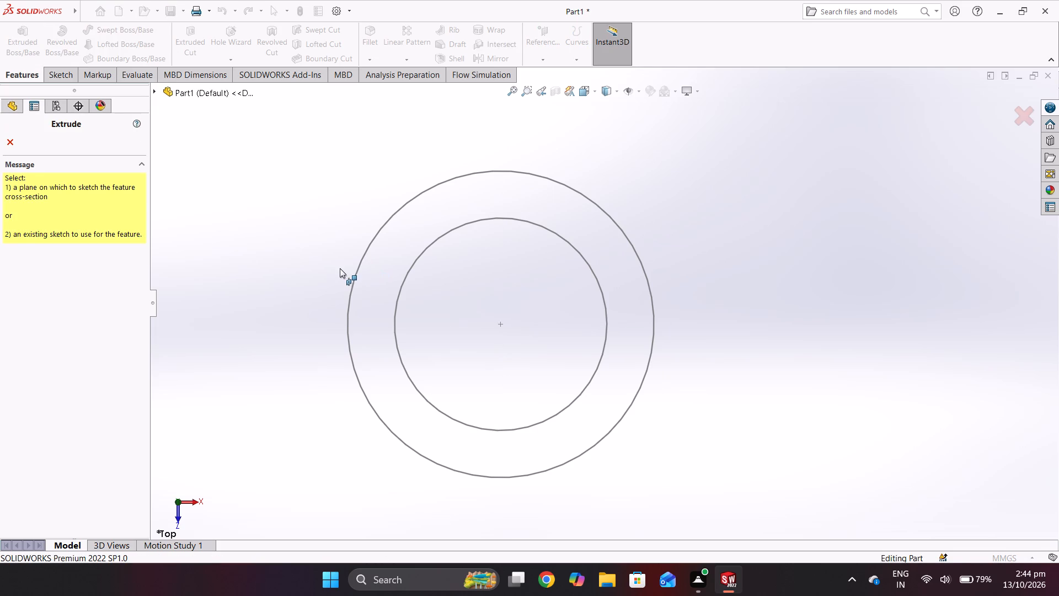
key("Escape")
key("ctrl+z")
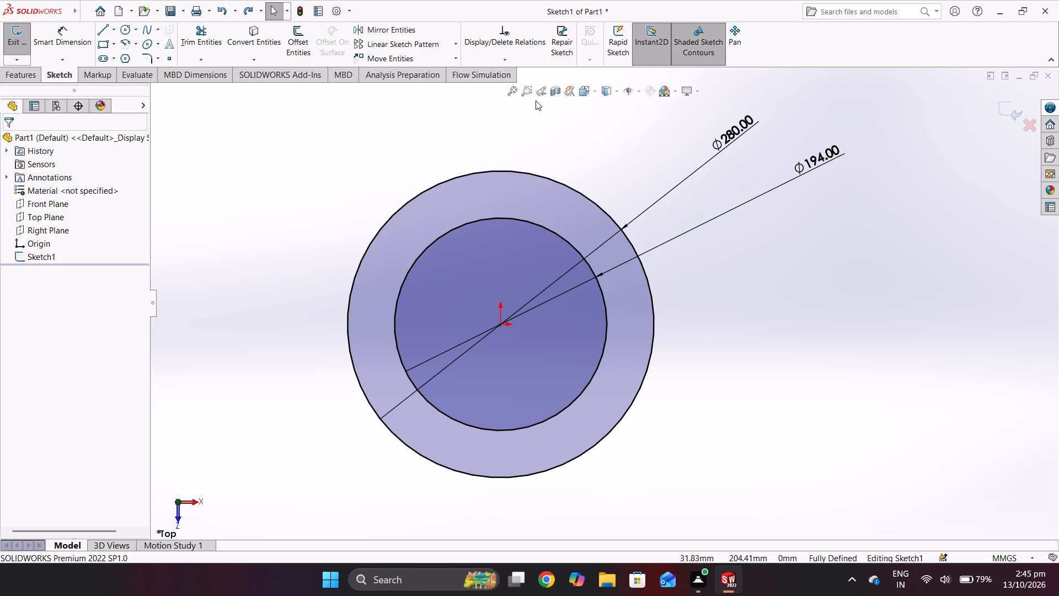
Finish the two-circle sketch and extrude the ring between the circles 225 mm as a blind boss.
left_click(510, 89)
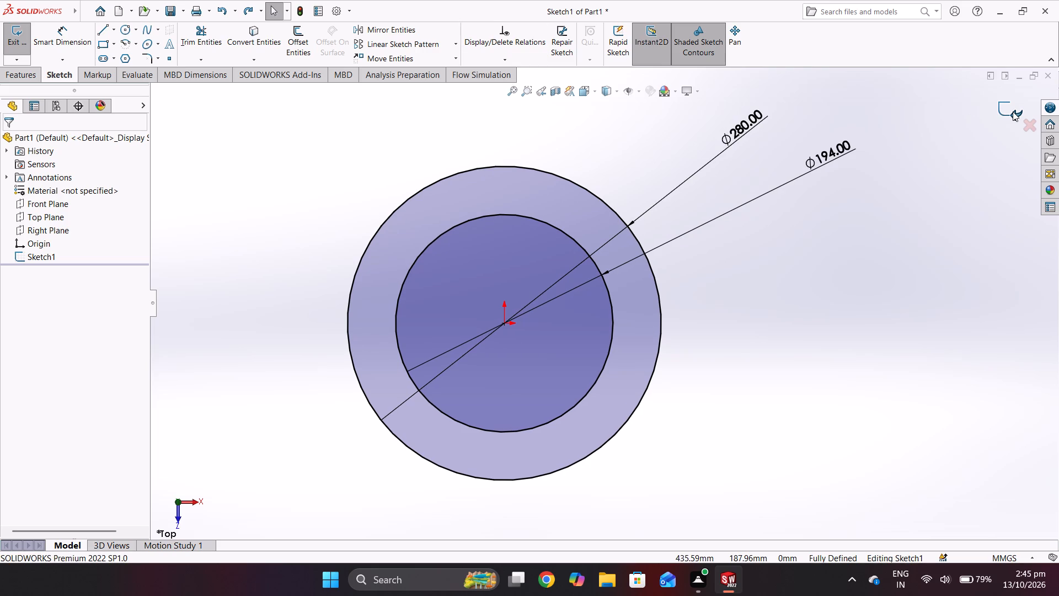
right_click(1013, 111)
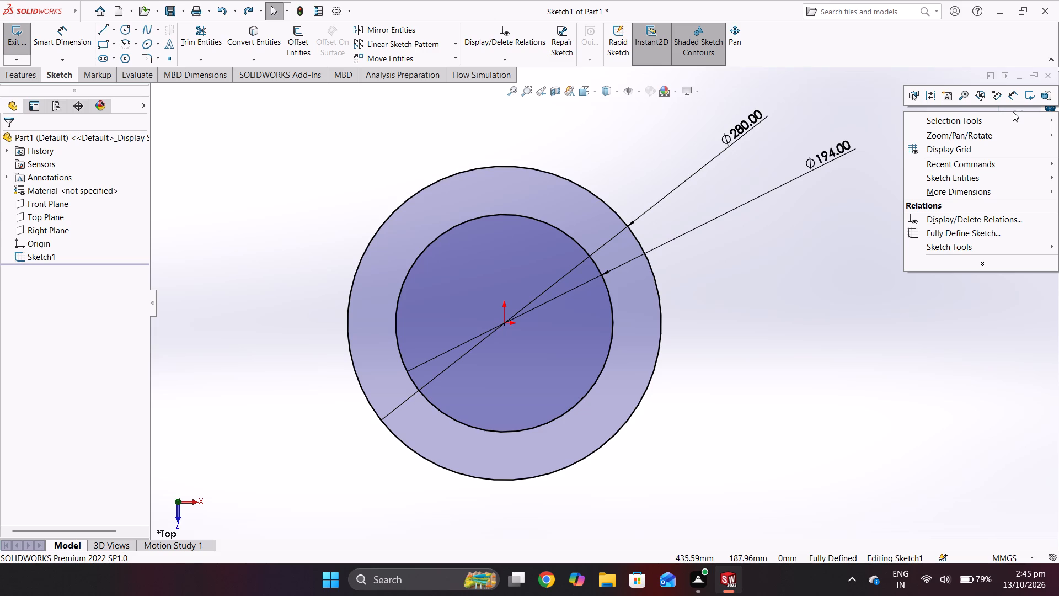
left_click(1042, 91)
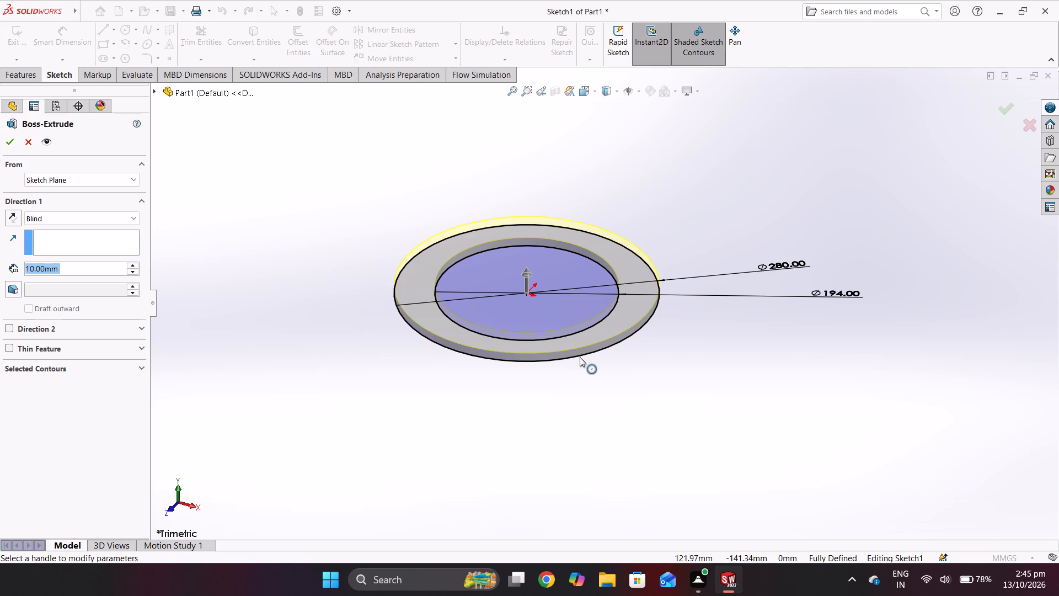
type("225")
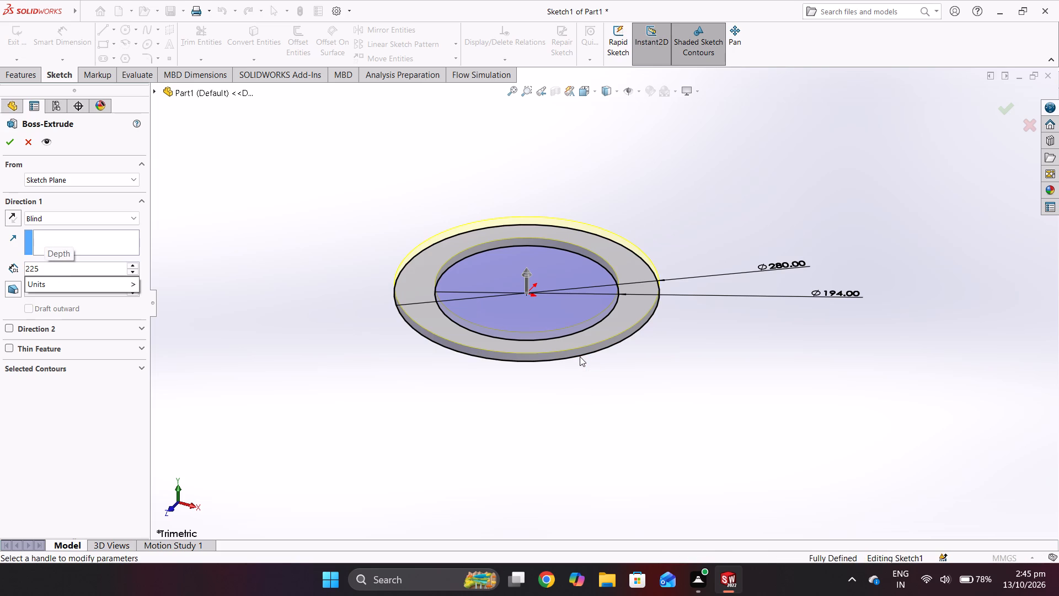
key("Return")
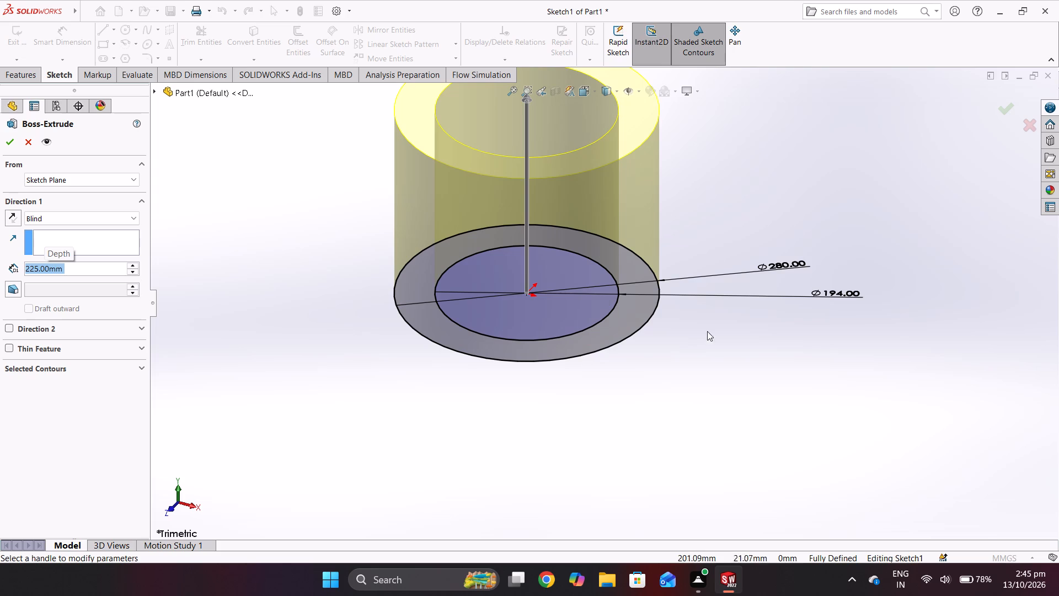
scroll(815, 318, "down", 1)
scroll(766, 242, "up", 1)
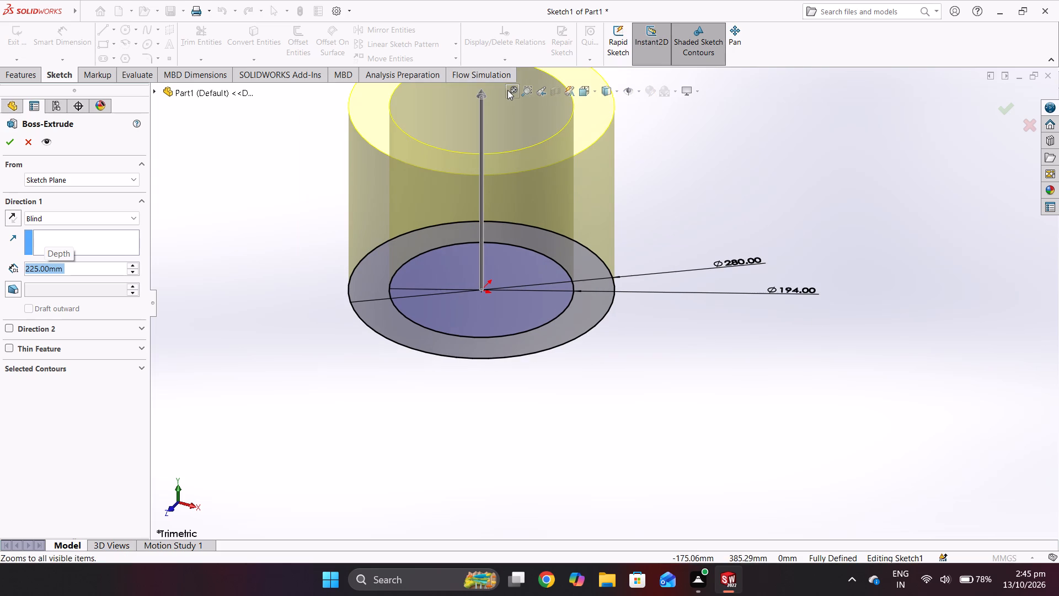
left_click(509, 91)
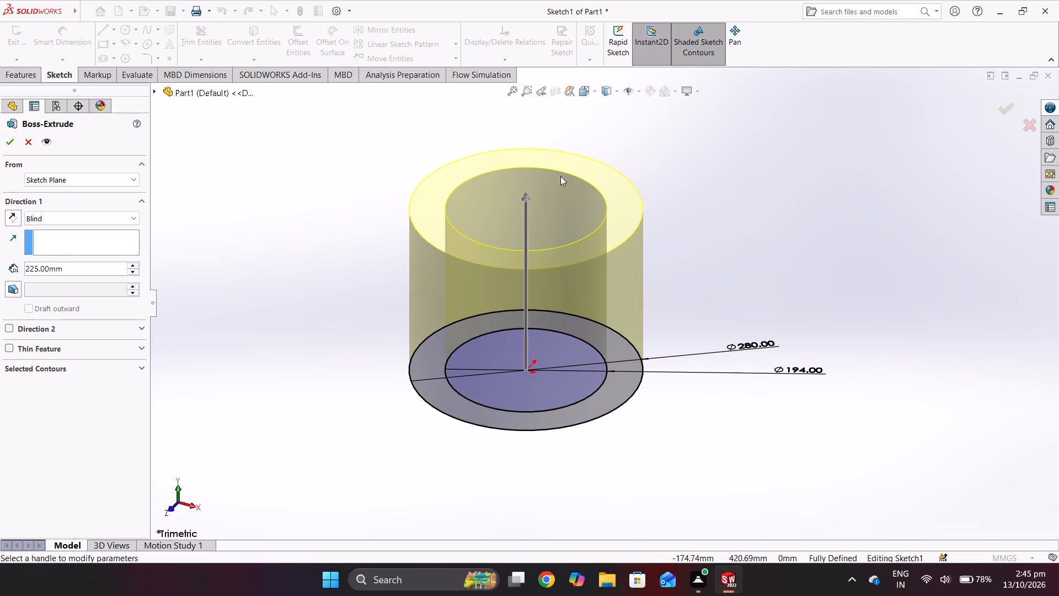
left_click(8, 140)
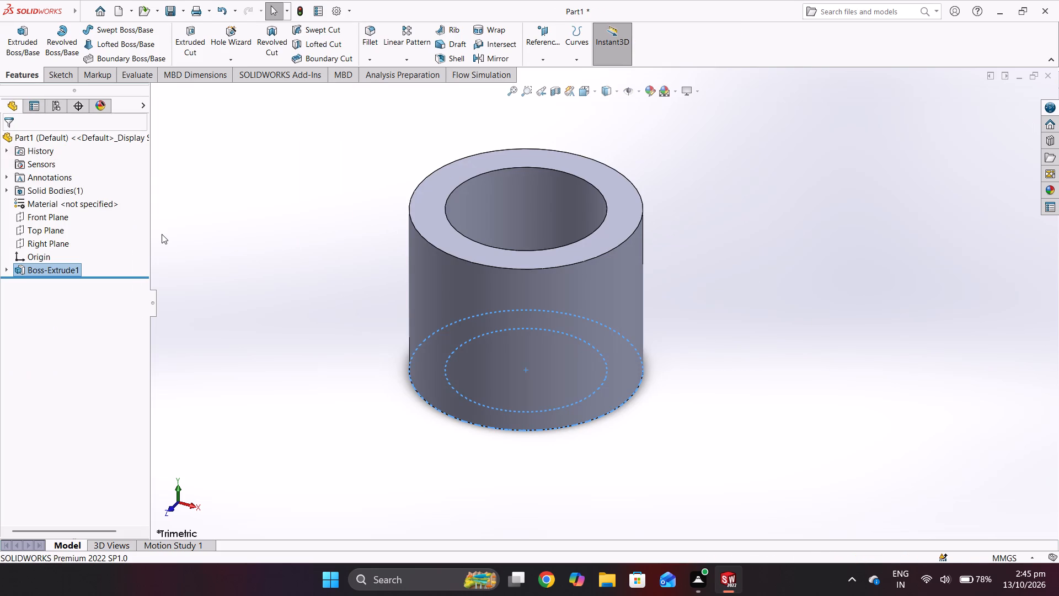
left_click(365, 323)
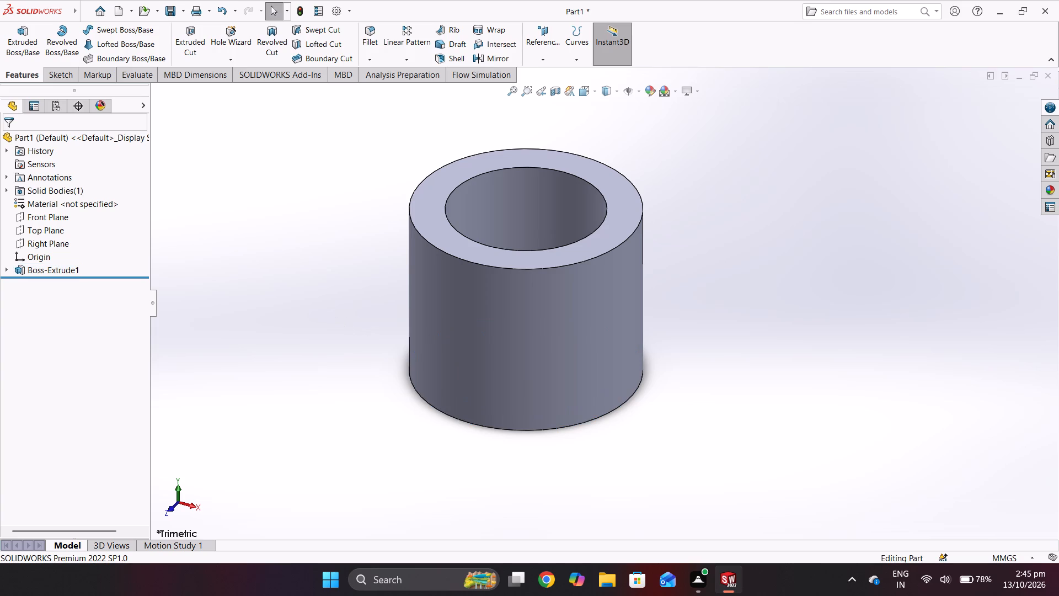
Start an extruded boss on the cylinder's top ring face and sketch a center rectangle about 85 by 135 mm, centred about 189 mm directly above the origin.
left_click(30, 36)
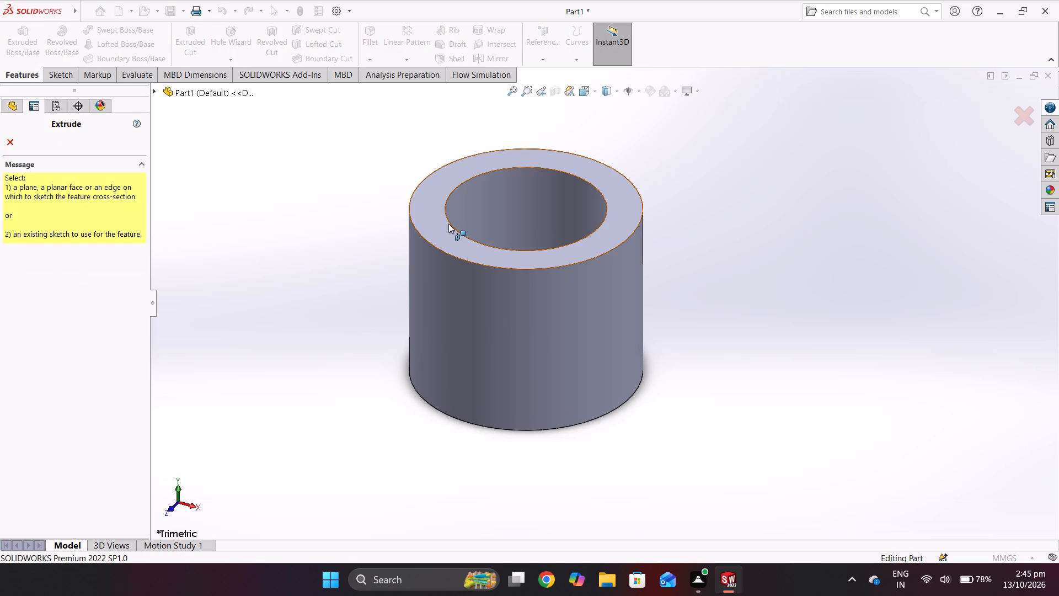
left_click(538, 153)
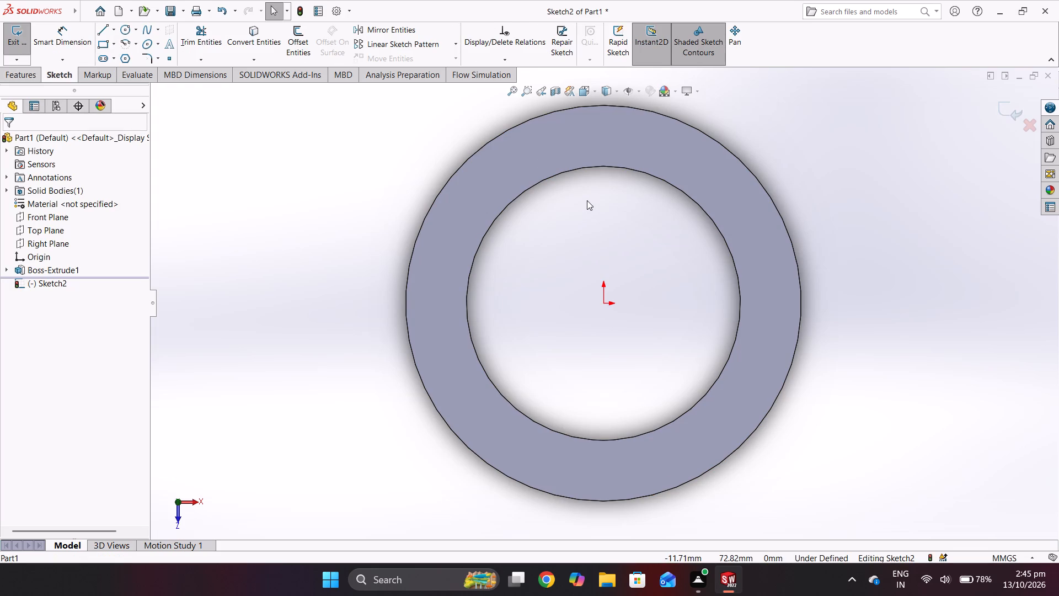
left_click(114, 44)
left_click(126, 76)
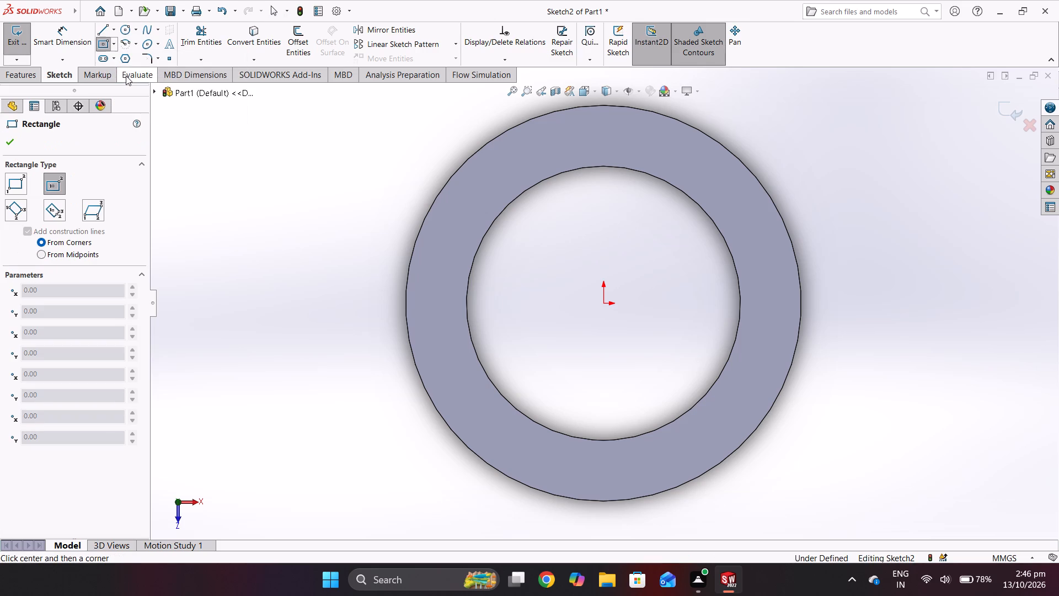
scroll(630, 173, "down", 2)
scroll(630, 173, "up", 4)
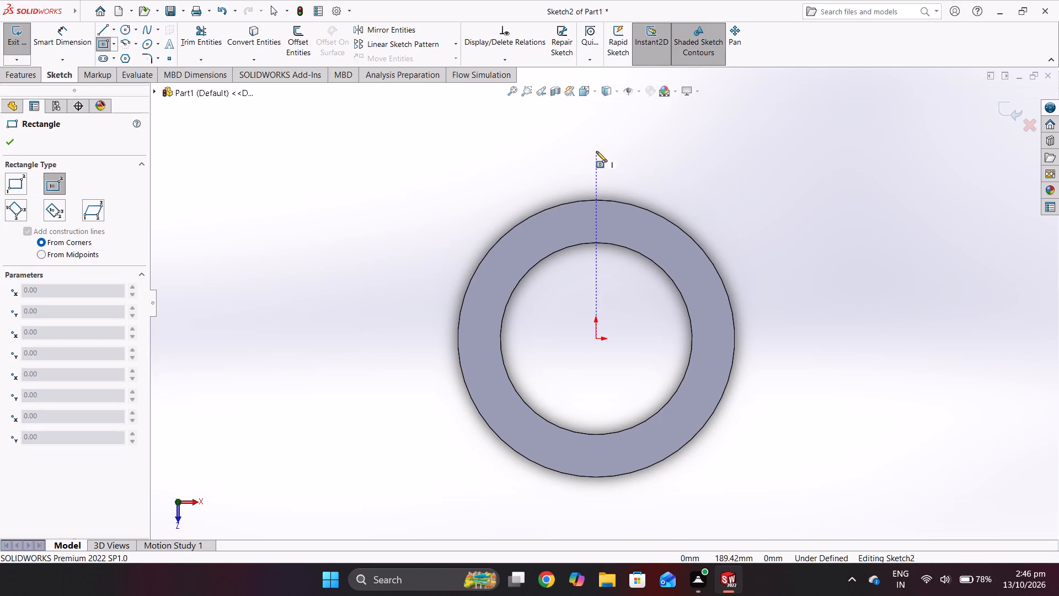
left_click(596, 151)
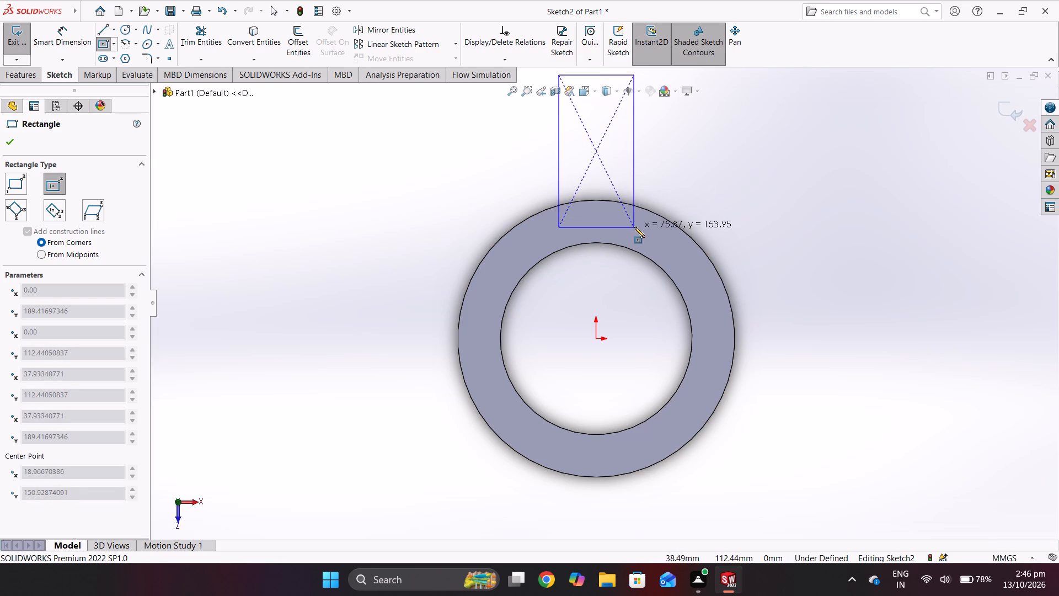
scroll(634, 226, "up", 1)
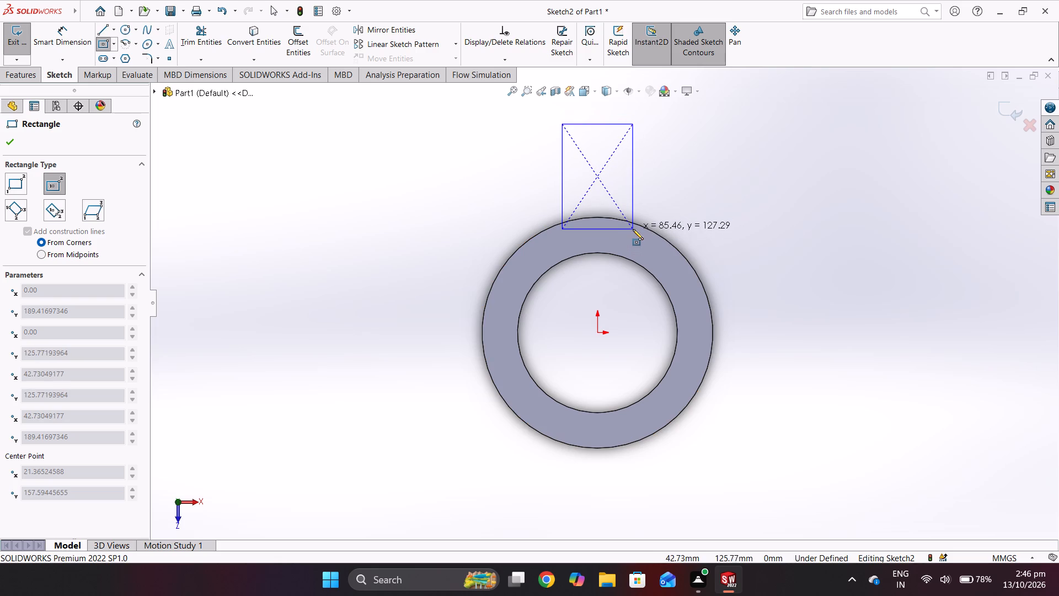
left_click(633, 232)
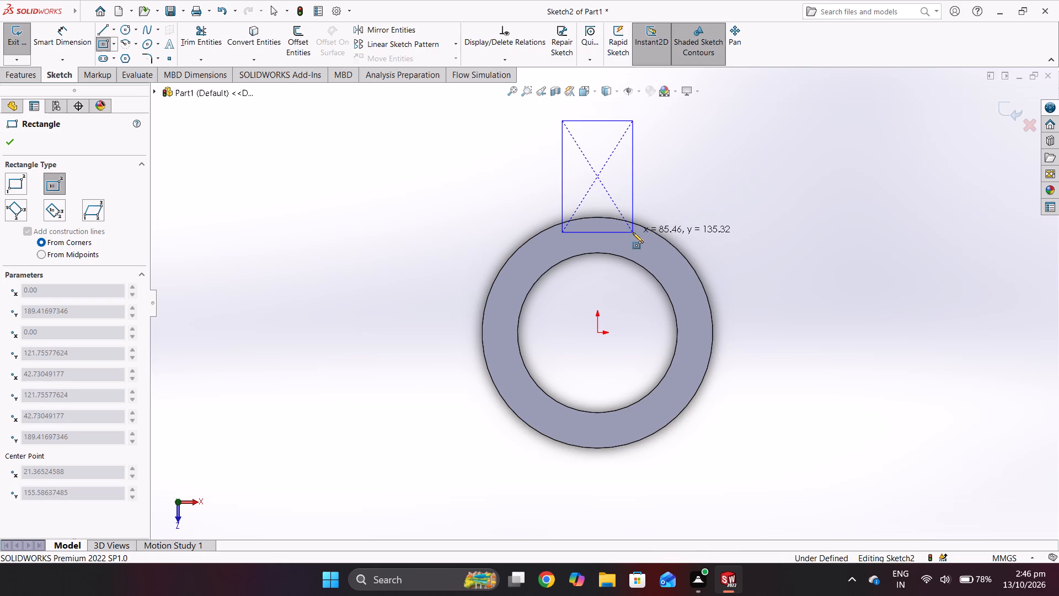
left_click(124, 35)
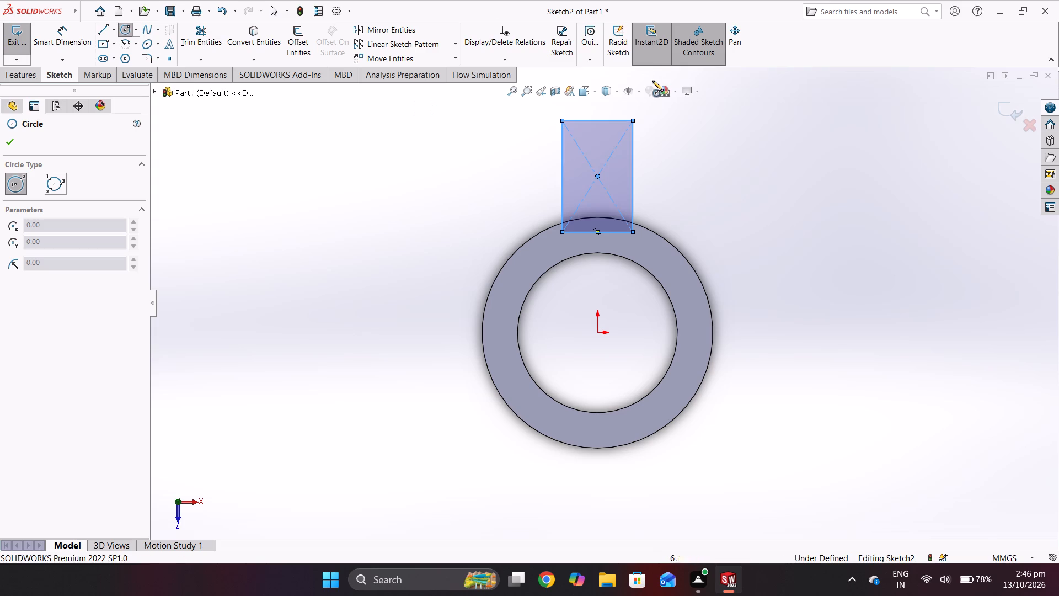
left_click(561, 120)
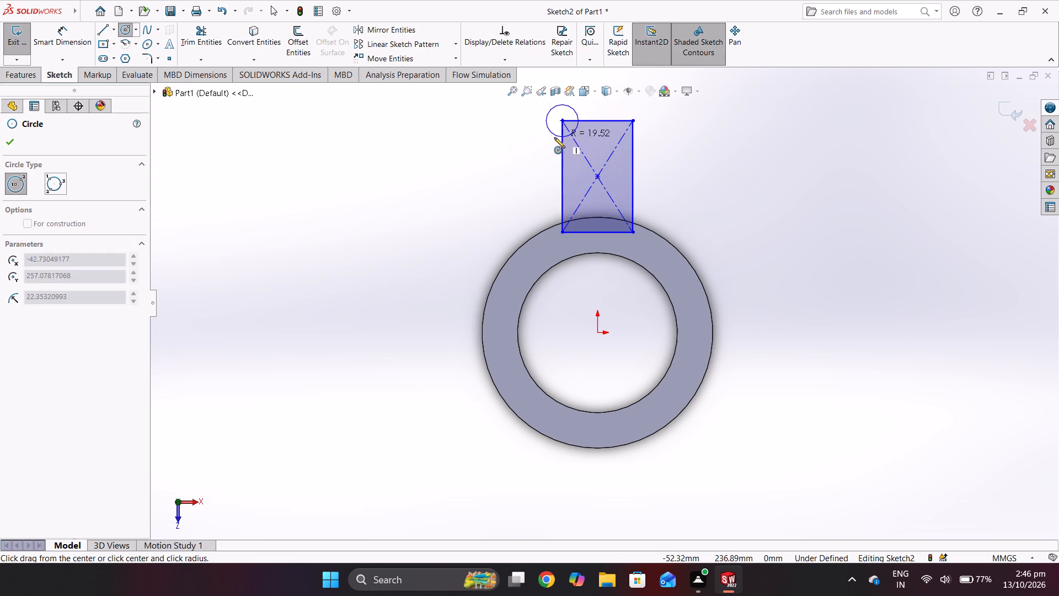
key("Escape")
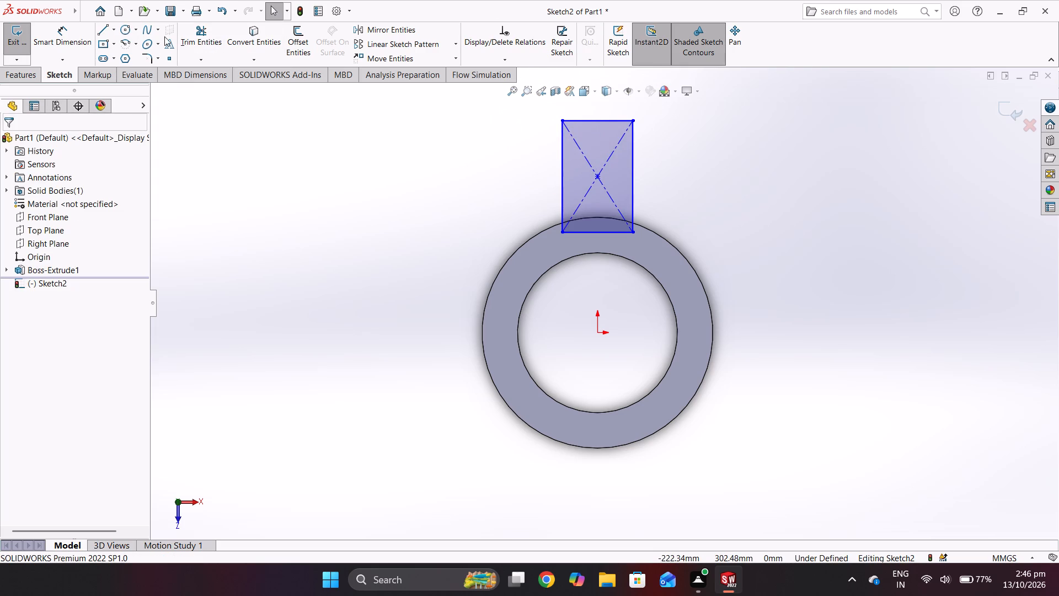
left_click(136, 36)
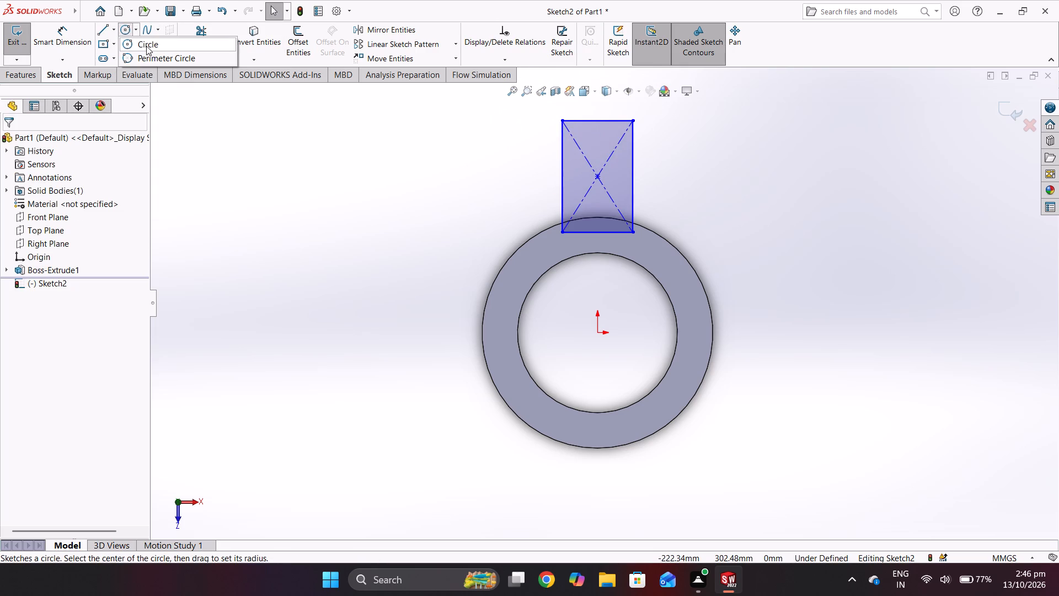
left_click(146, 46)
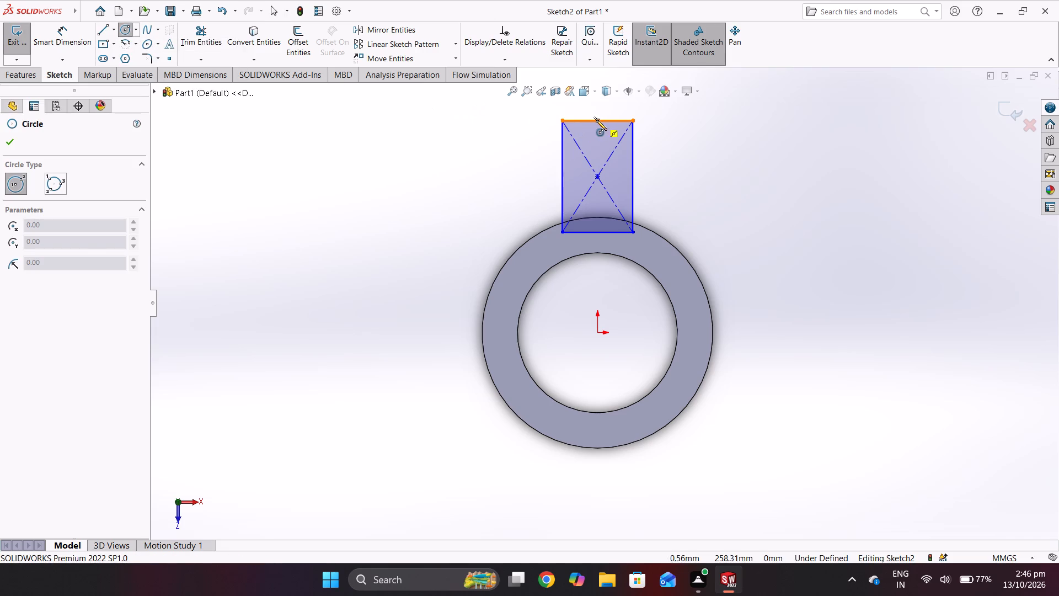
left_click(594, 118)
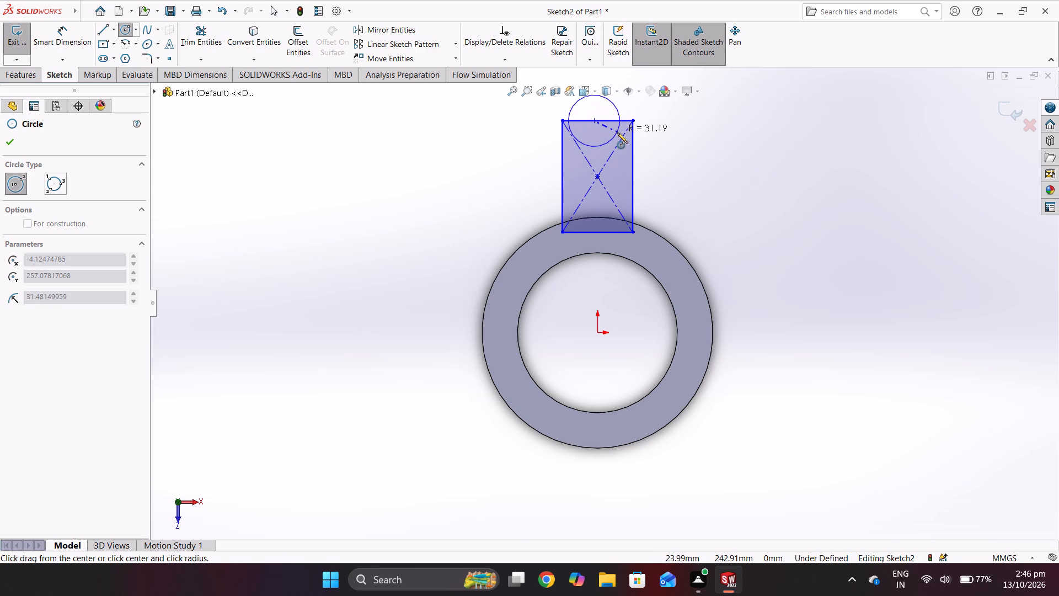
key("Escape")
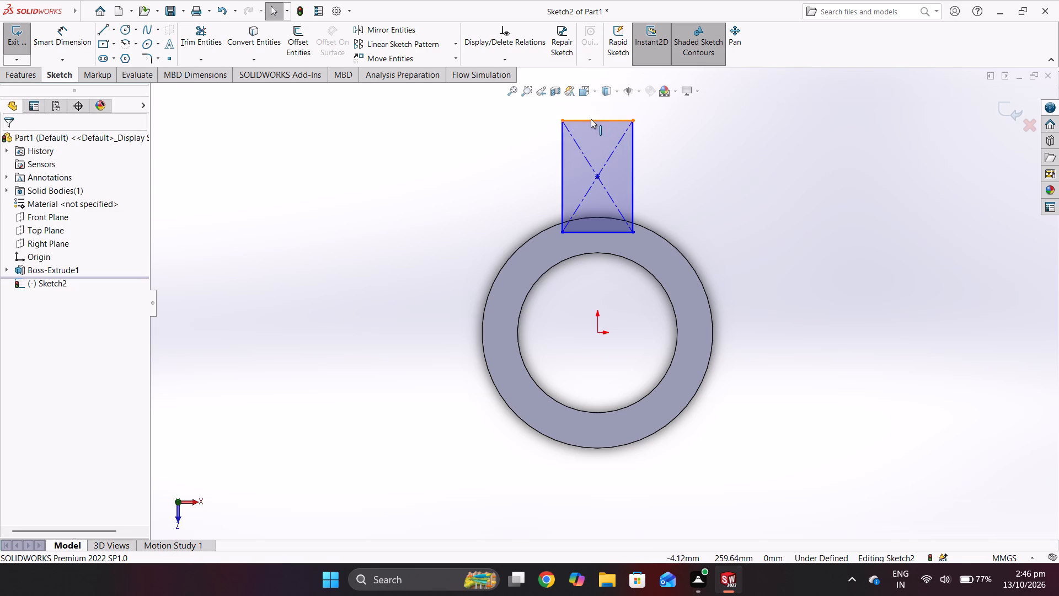
Sketch a circle of about 43 mm radius centred on the midpoint of the rectangle's outer short edge, reaching its corner.
left_click(128, 31)
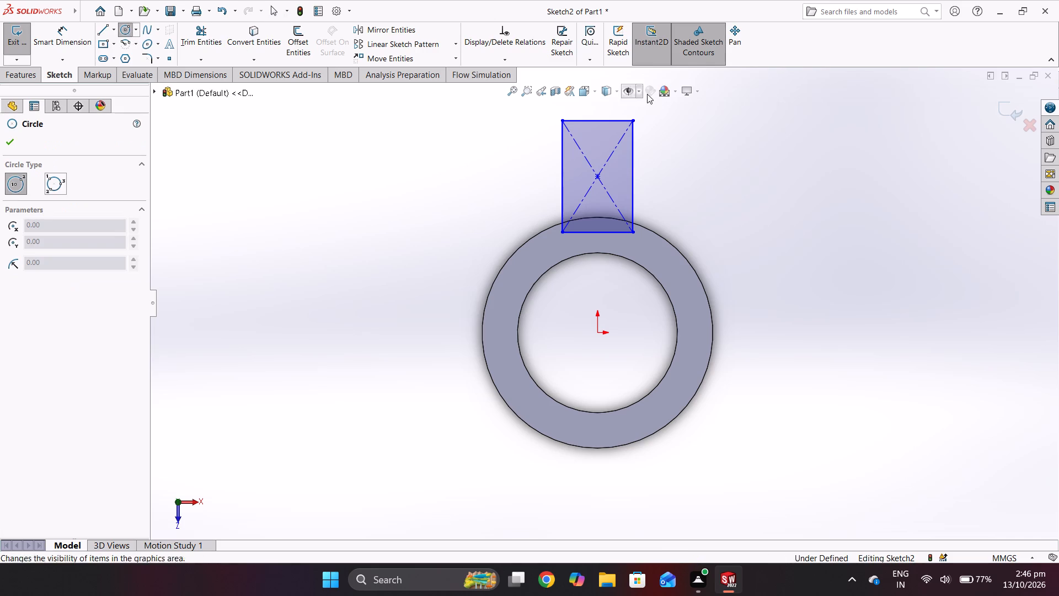
left_click(598, 120)
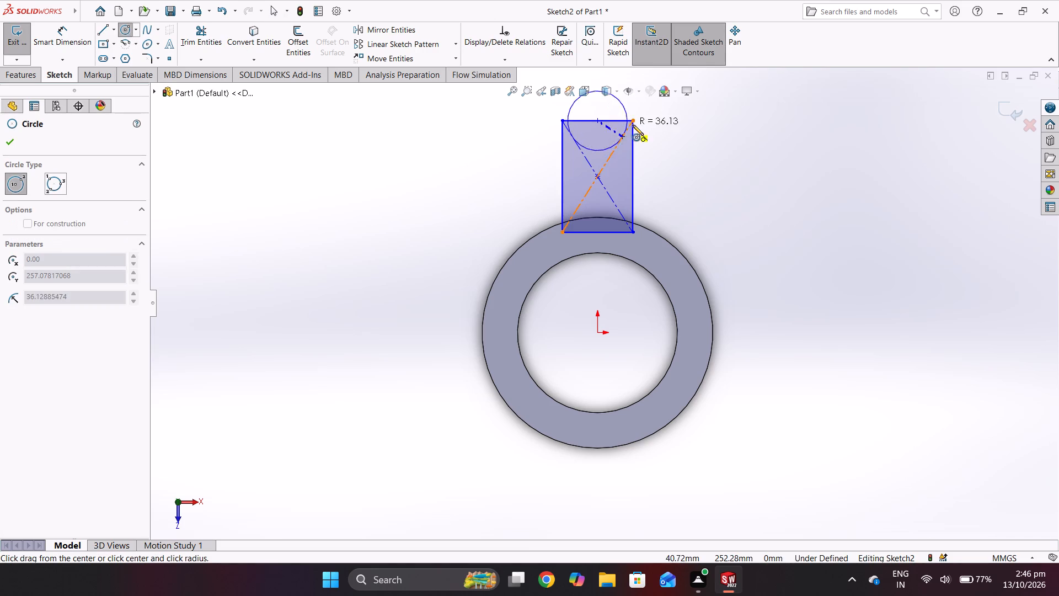
left_click(633, 123)
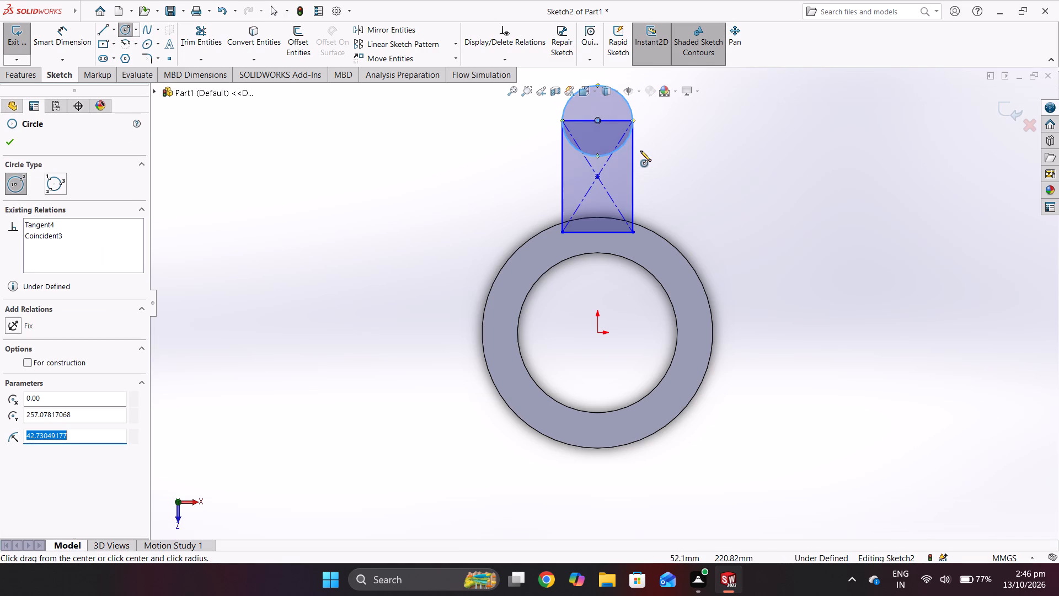
scroll(640, 151, "down", 1)
scroll(640, 150, "up", 2)
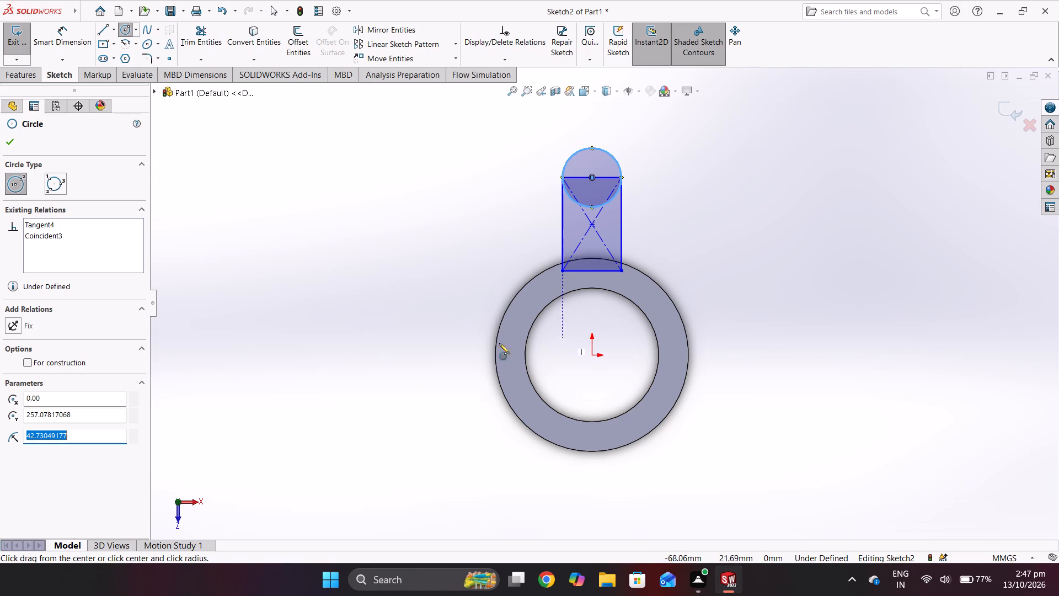
Dimension the vertical distance from the origin to the small circle's centre as 350/2 mm.
left_click(74, 39)
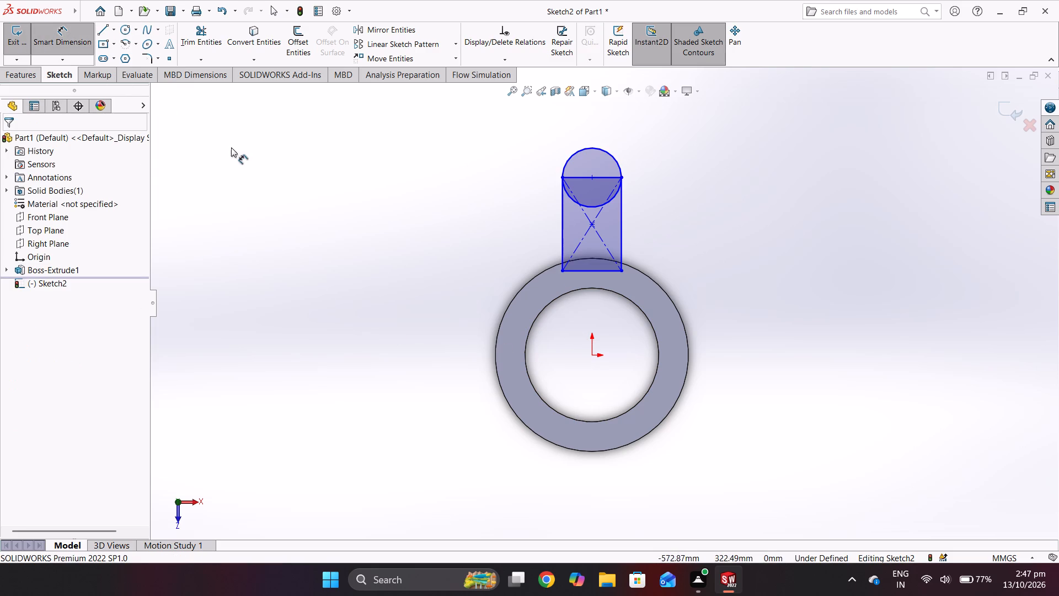
left_click(591, 354)
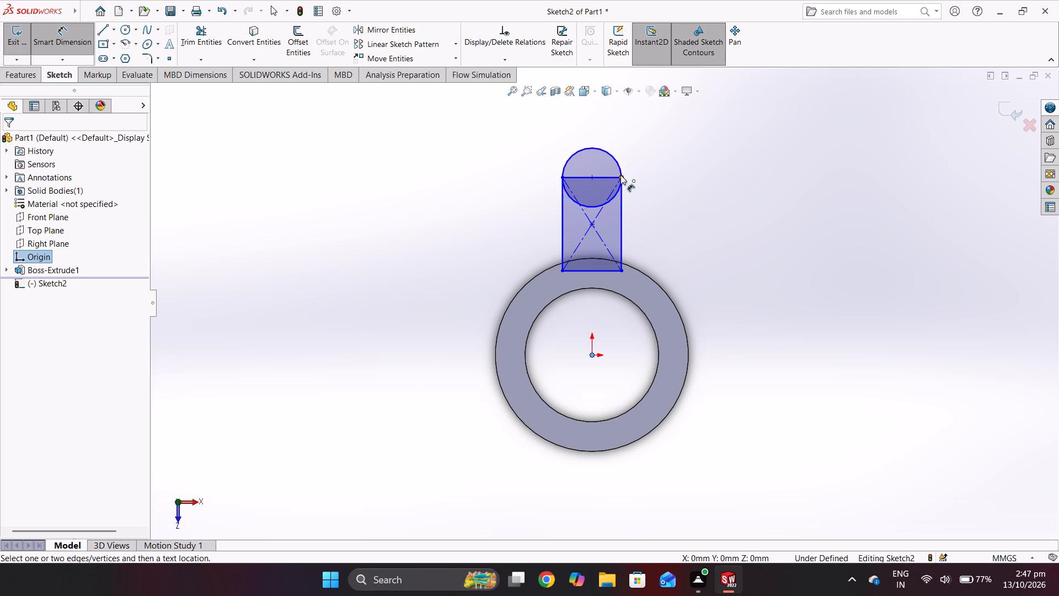
left_click(621, 173)
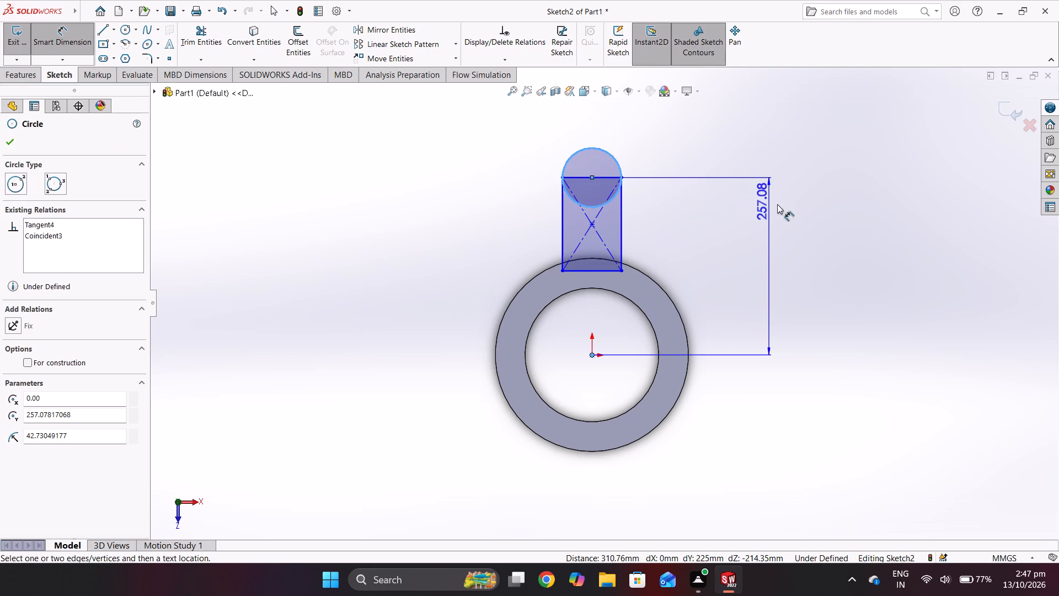
left_click(788, 218)
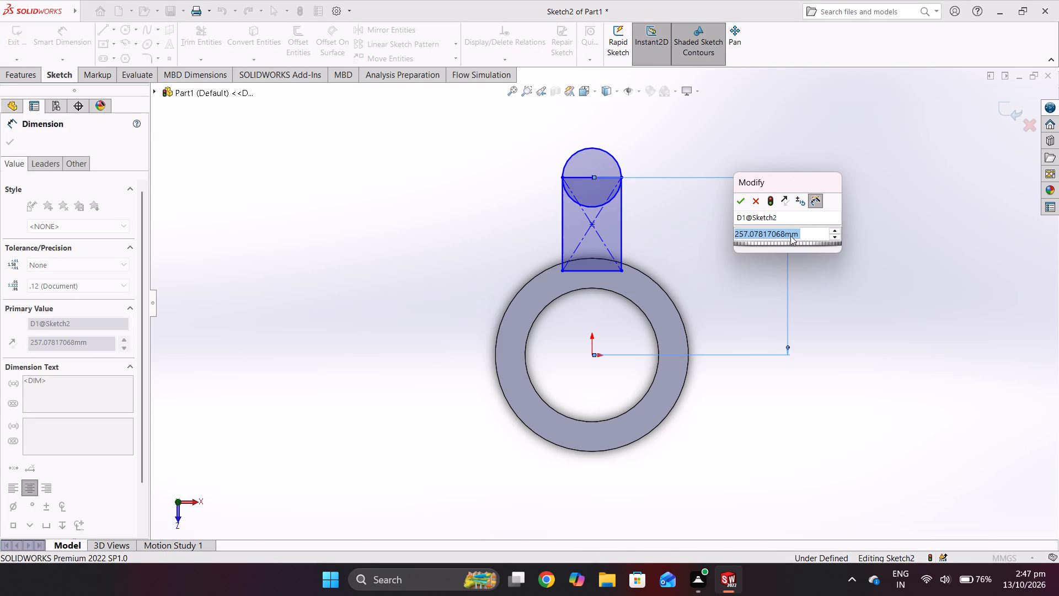
type("350/")
key("2")
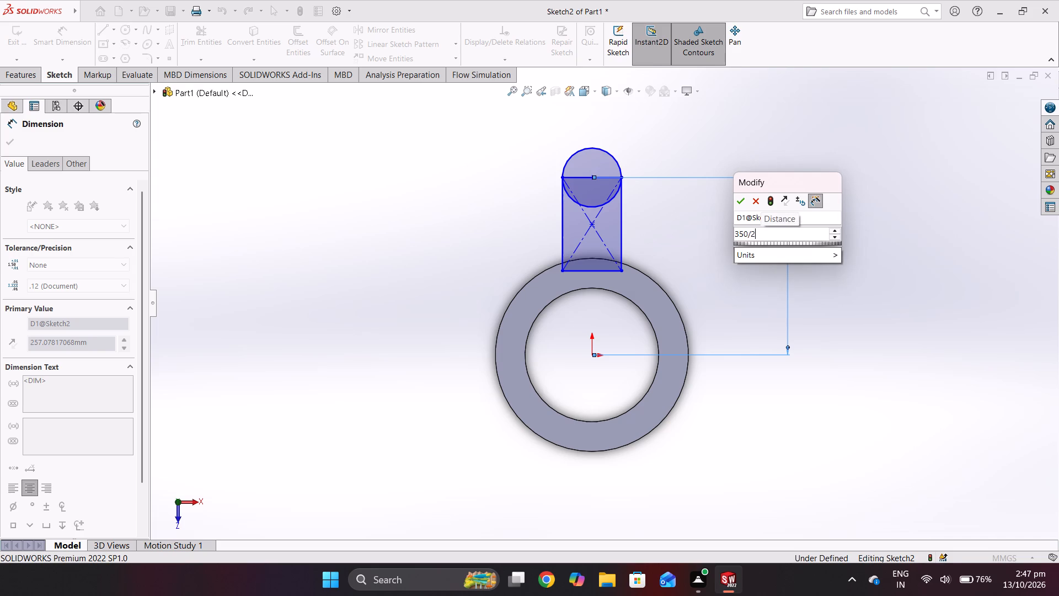
key("Return")
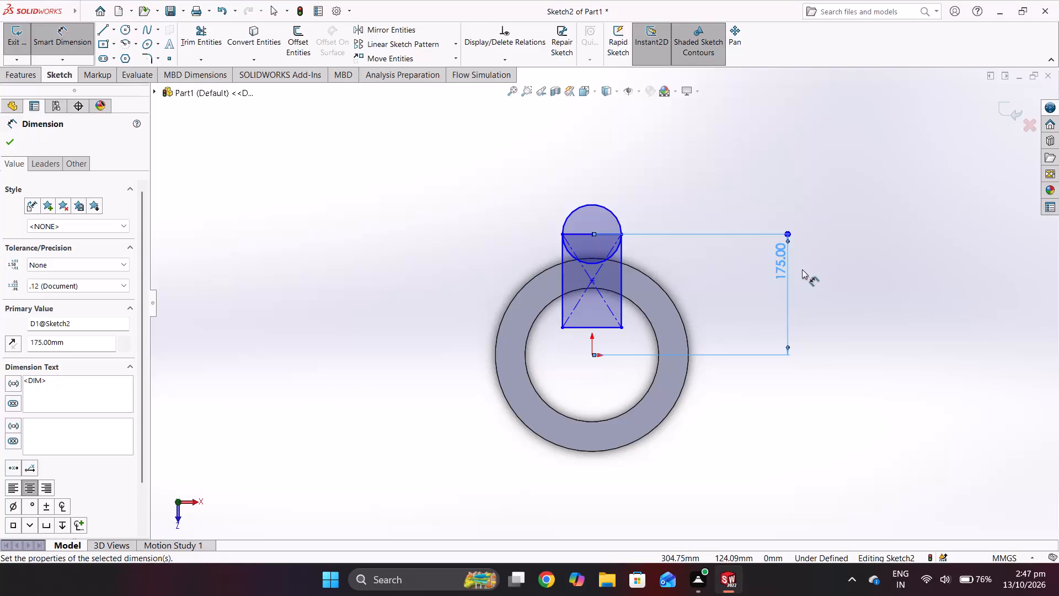
Dimension the diameter of the circle at the rectangle's outer end as 100 mm.
left_click(591, 204)
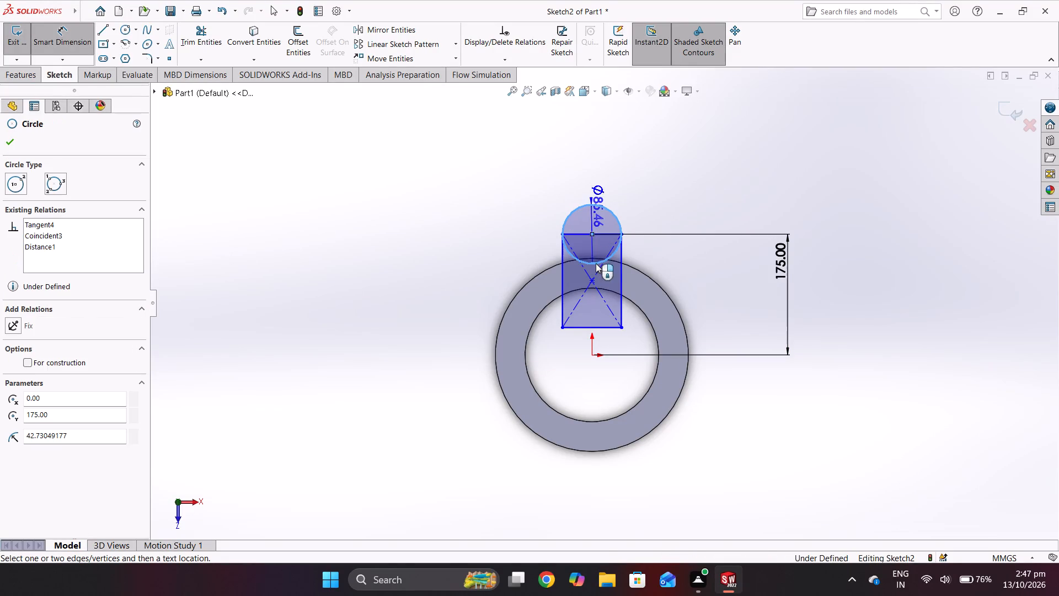
left_click(590, 262)
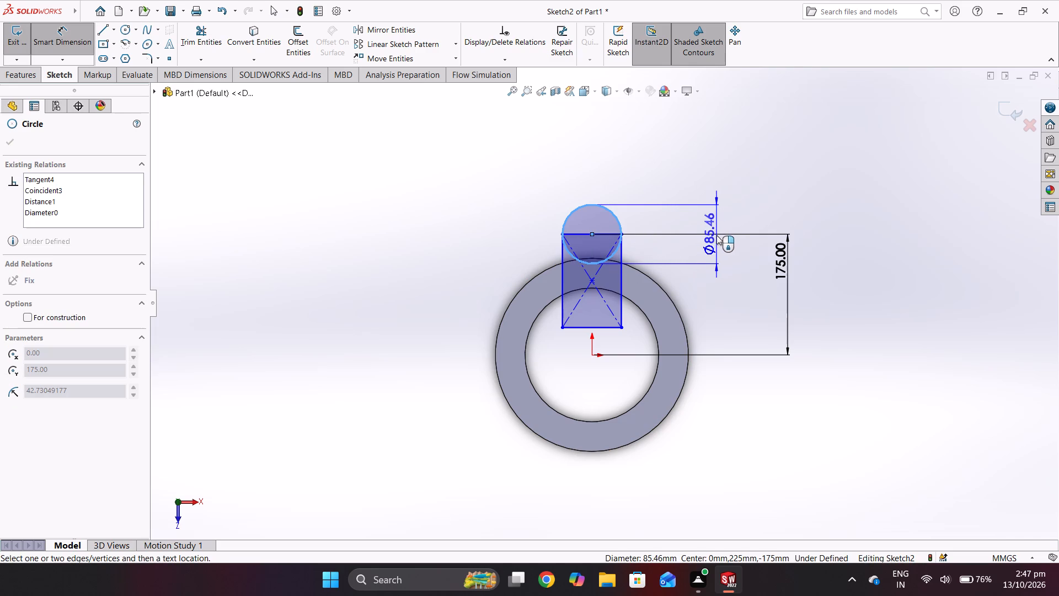
left_click(696, 228)
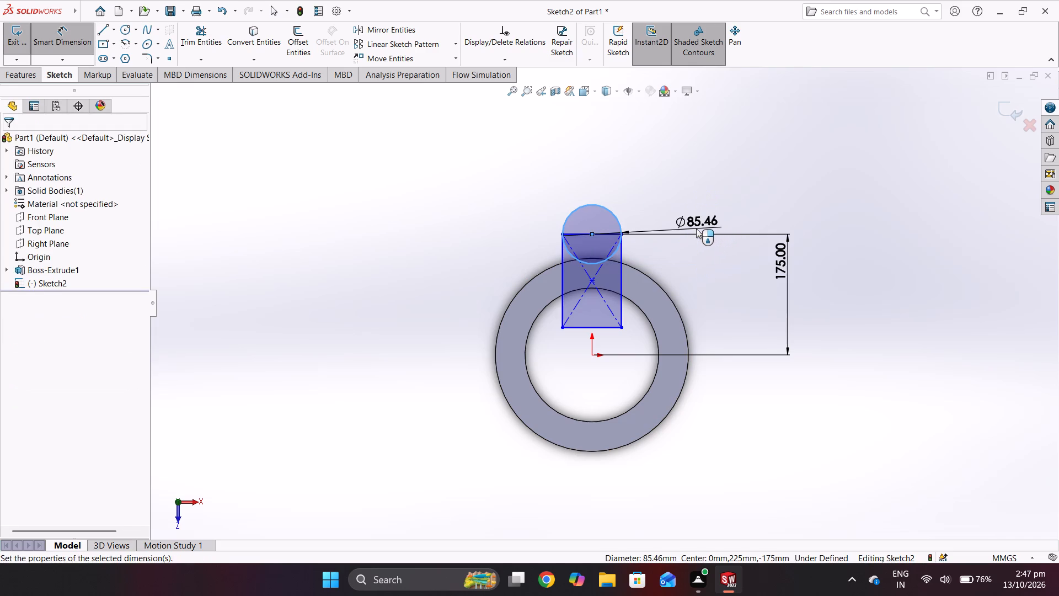
type("100")
key("Return")
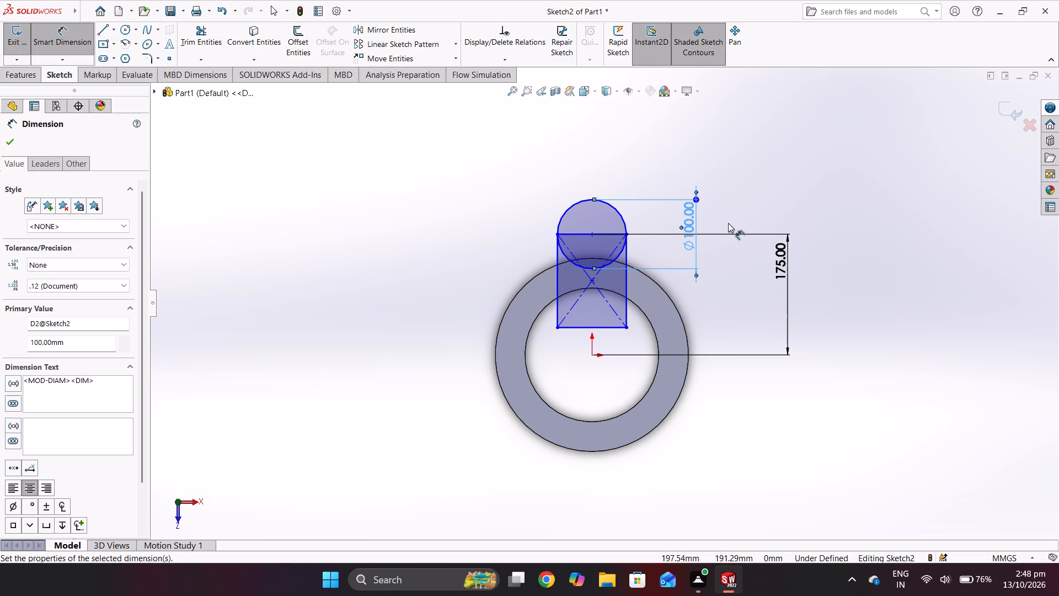
key("Escape")
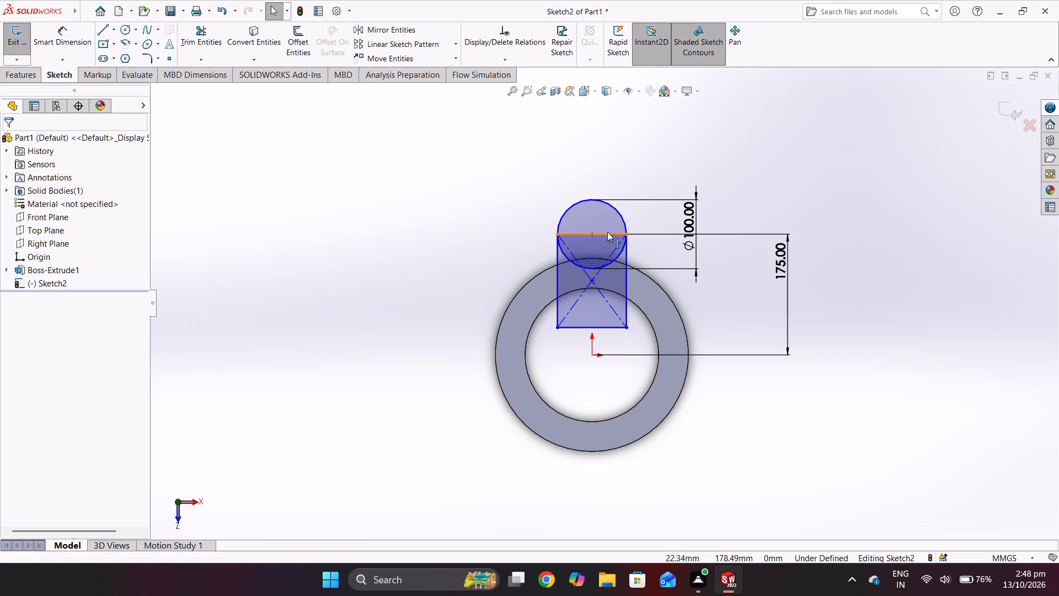
Convert the rectangle's outer short edge, which crosses the circle's centre, to construction geometry.
left_click(607, 232)
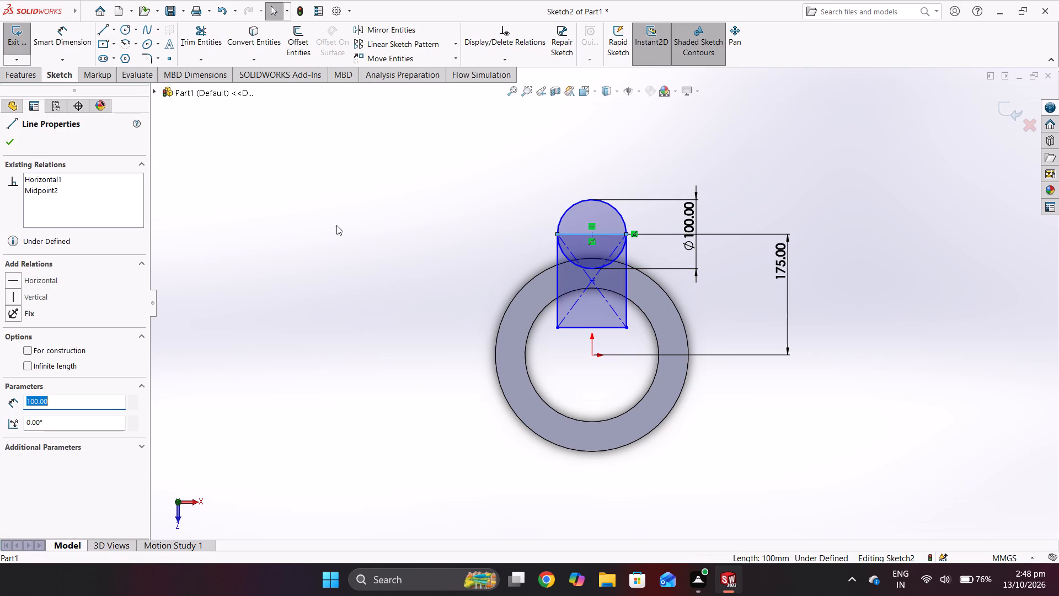
left_click(47, 349)
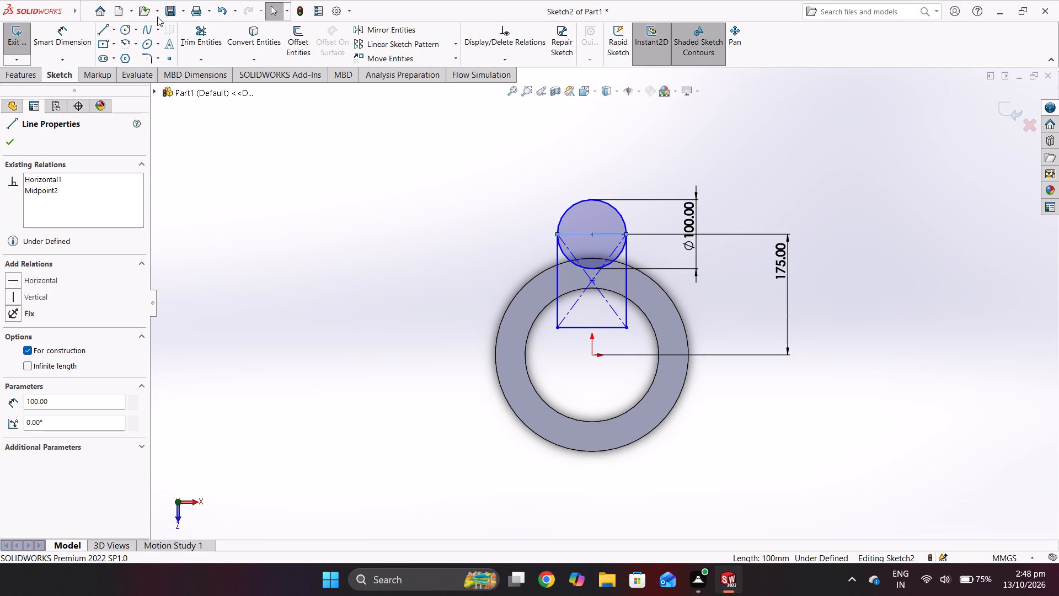
Trim away the half of the 100 mm circle that lies inside the rectangle.
left_click(214, 36)
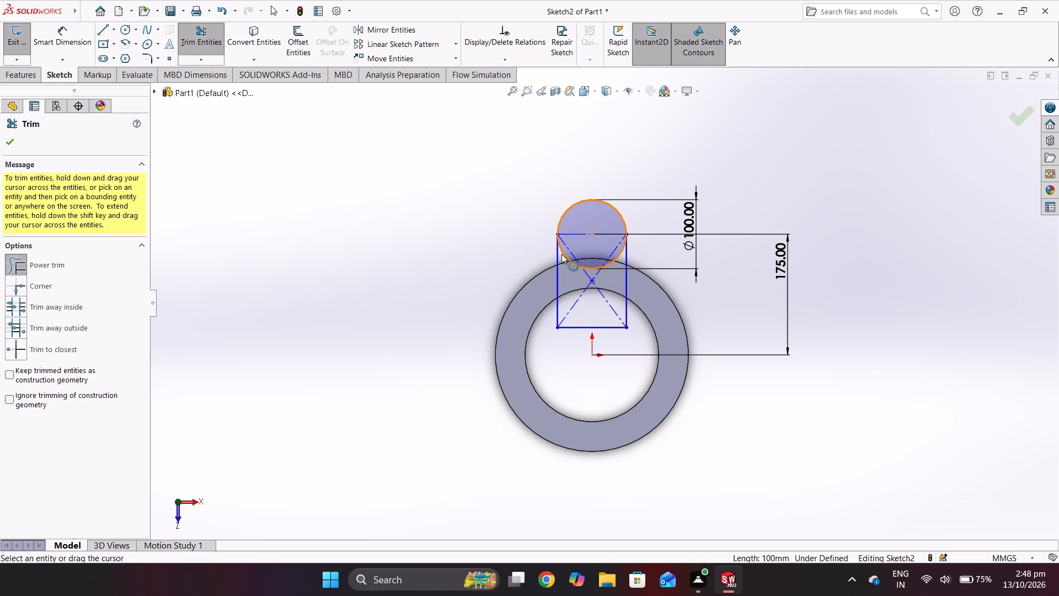
left_click(564, 252)
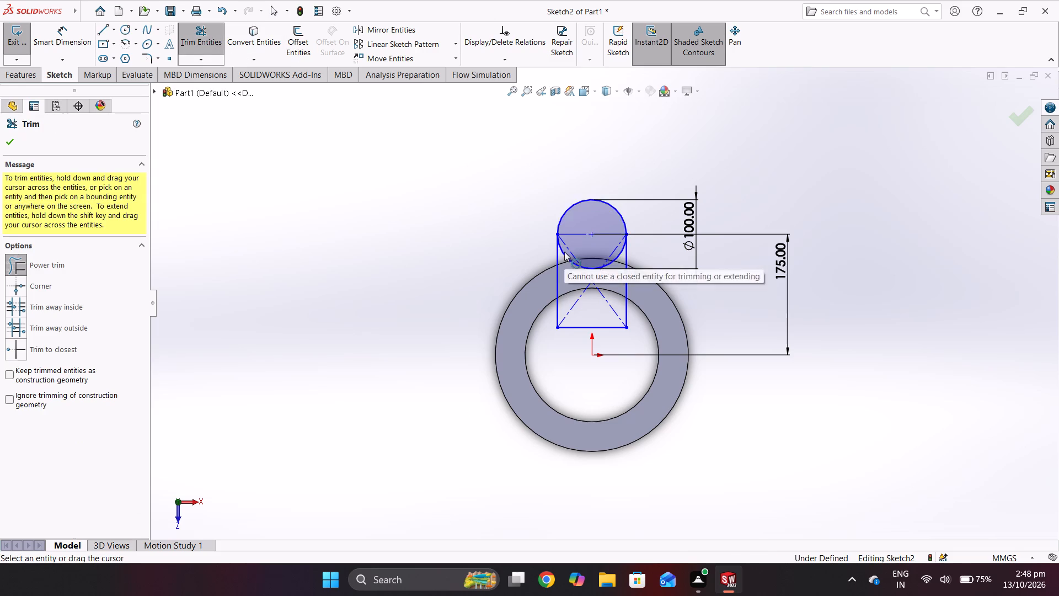
left_click(564, 254)
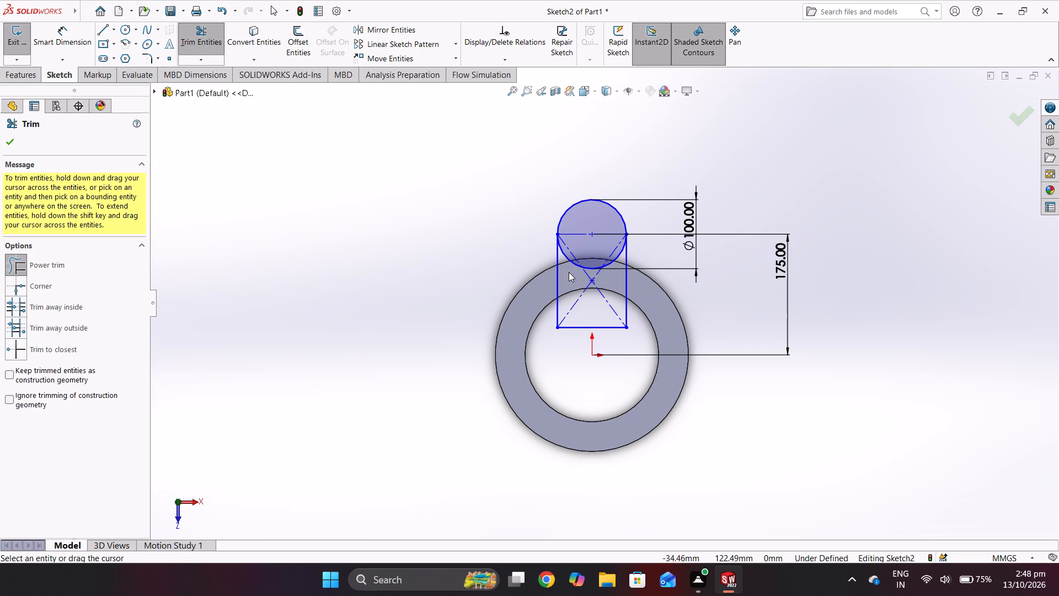
left_click_drag(575, 275, 581, 261)
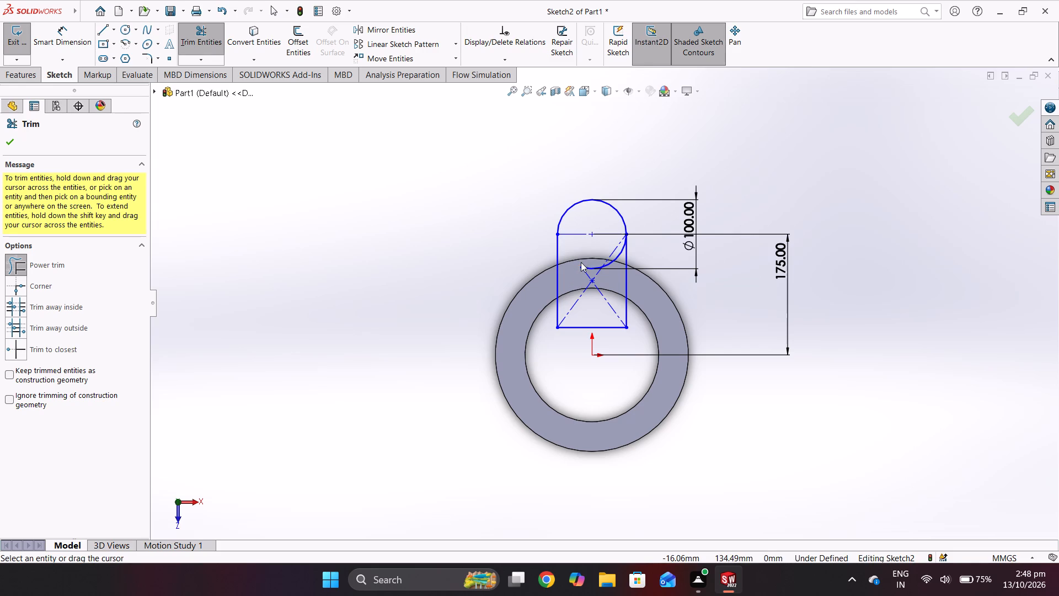
left_click(619, 252)
left_click(618, 251)
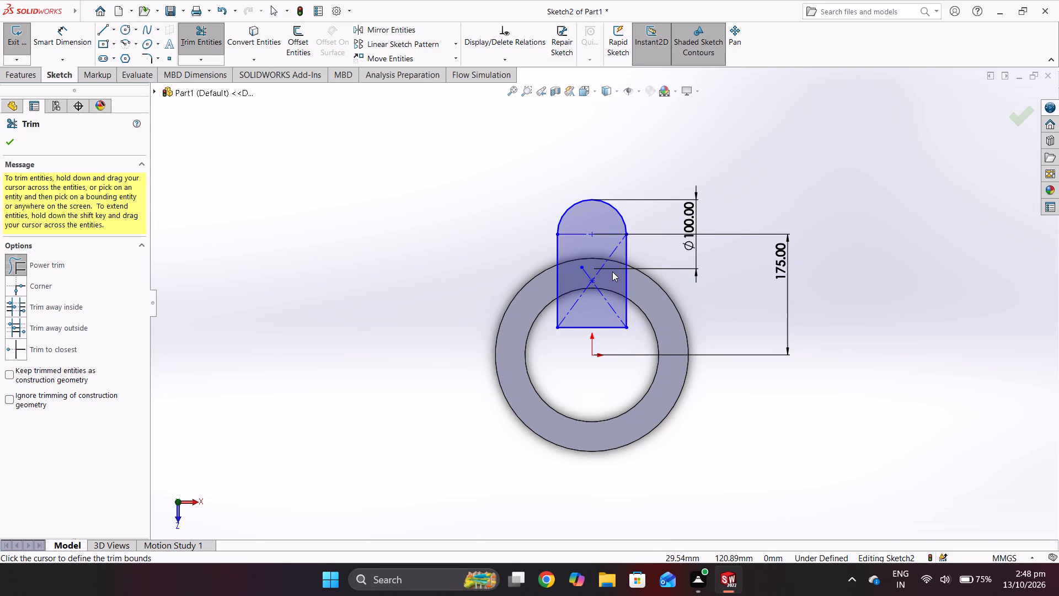
key("Escape")
left_click(512, 221)
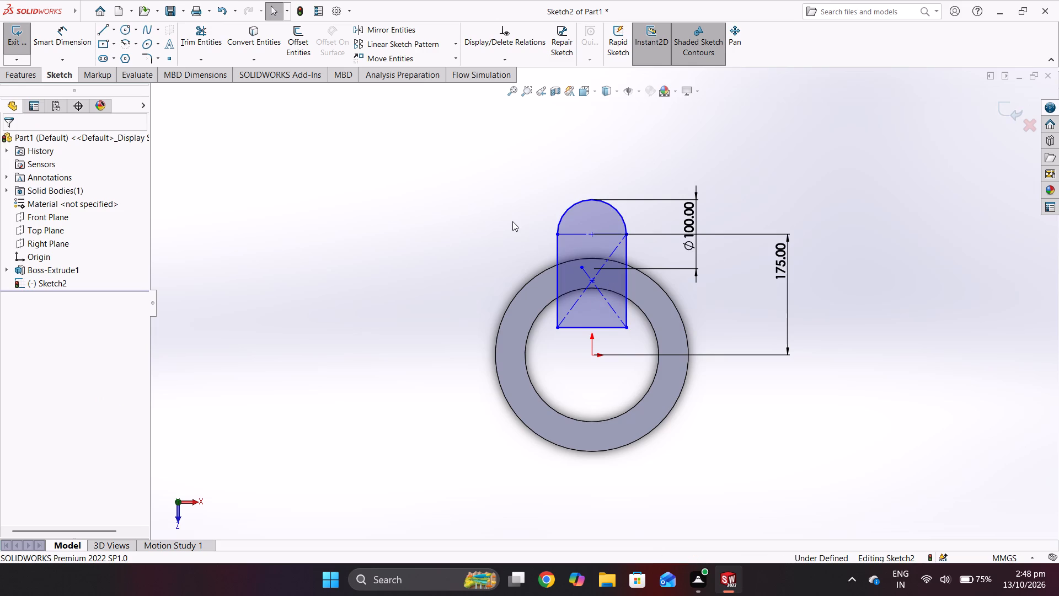
Extend the shortened diagonal construction line back to the rectangle's outer corner on the negative X side.
left_click_drag(581, 266, 571, 258)
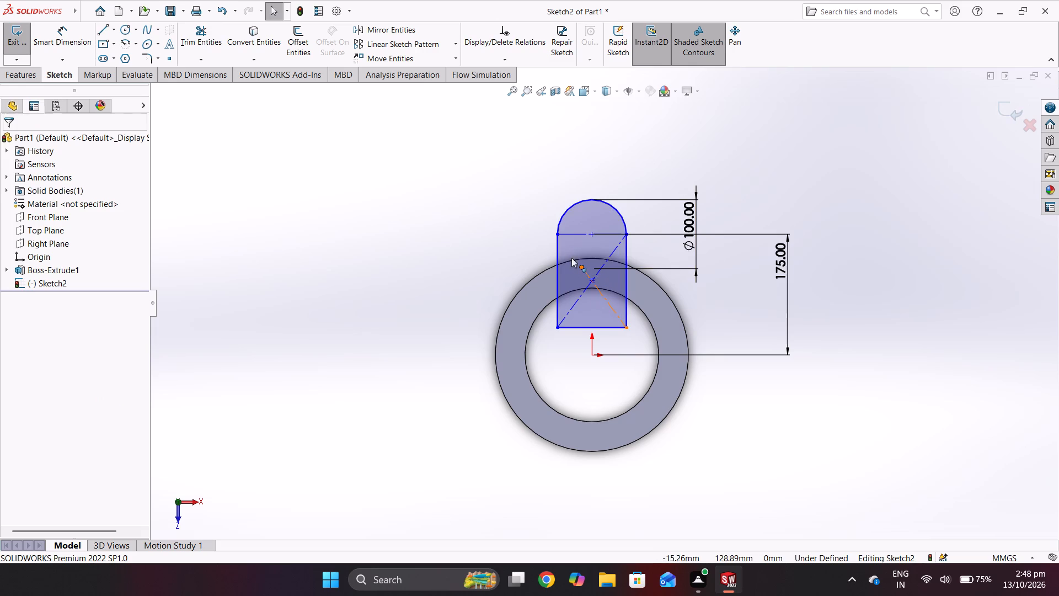
left_click_drag(571, 258, 559, 234)
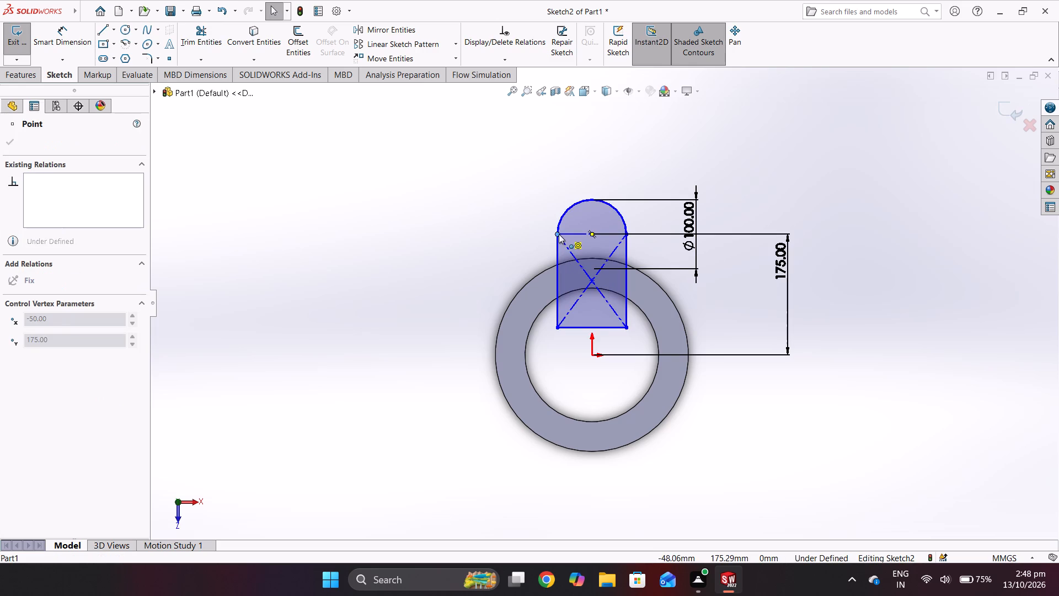
left_click_drag(559, 234, 555, 233)
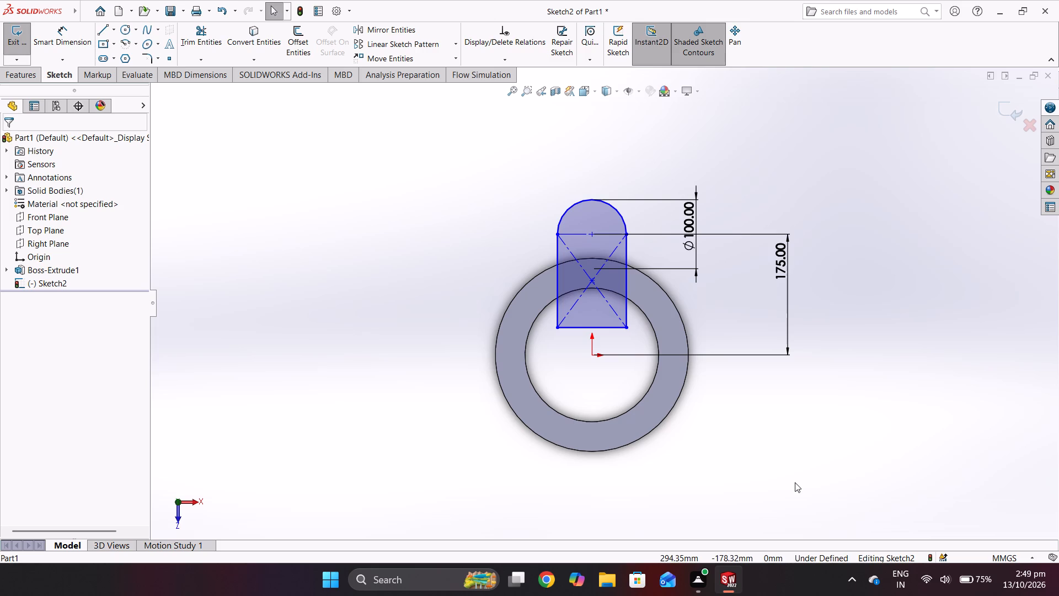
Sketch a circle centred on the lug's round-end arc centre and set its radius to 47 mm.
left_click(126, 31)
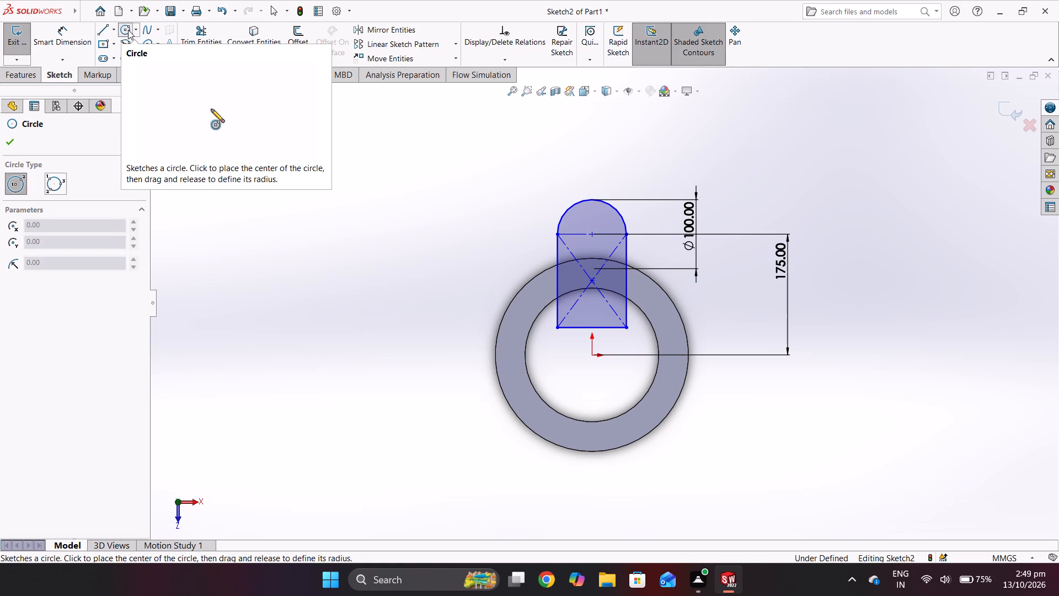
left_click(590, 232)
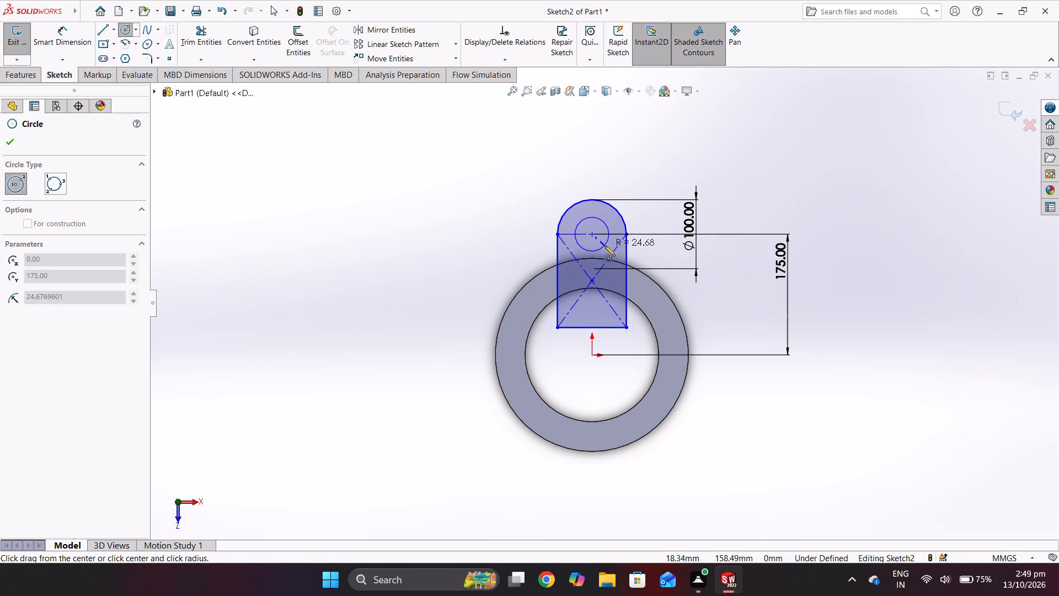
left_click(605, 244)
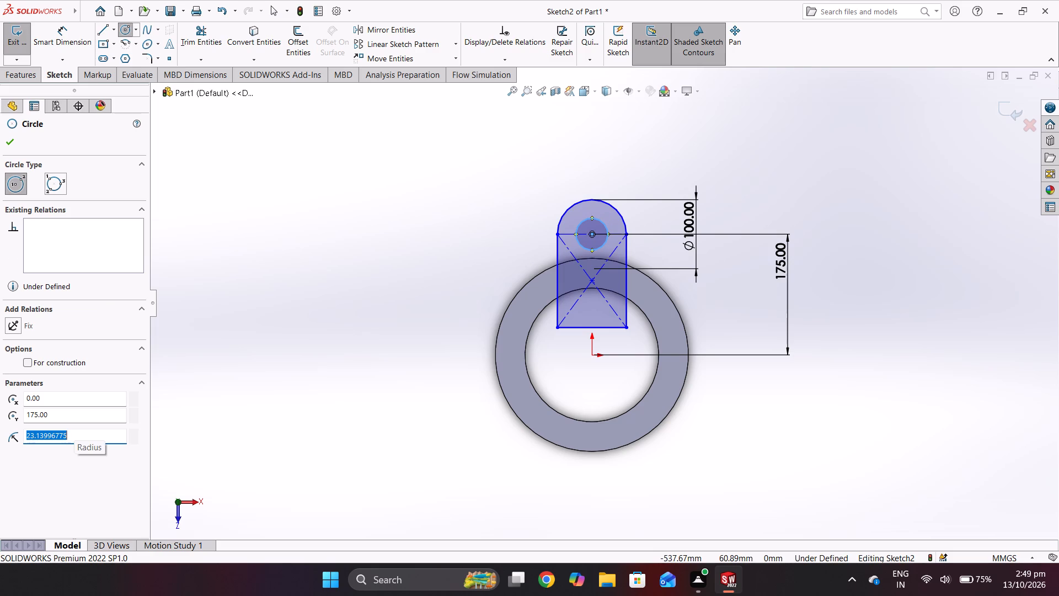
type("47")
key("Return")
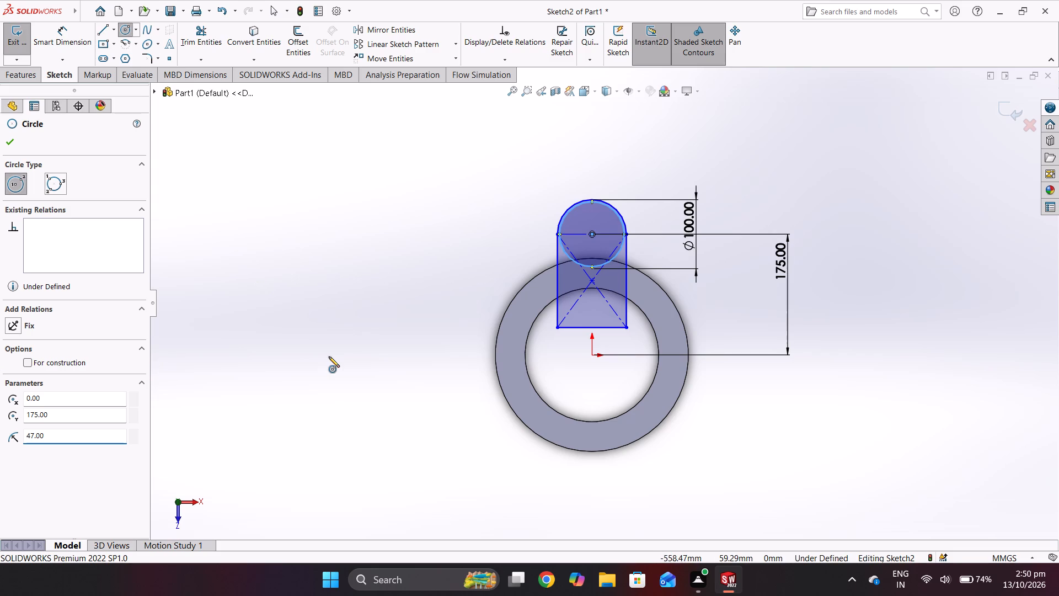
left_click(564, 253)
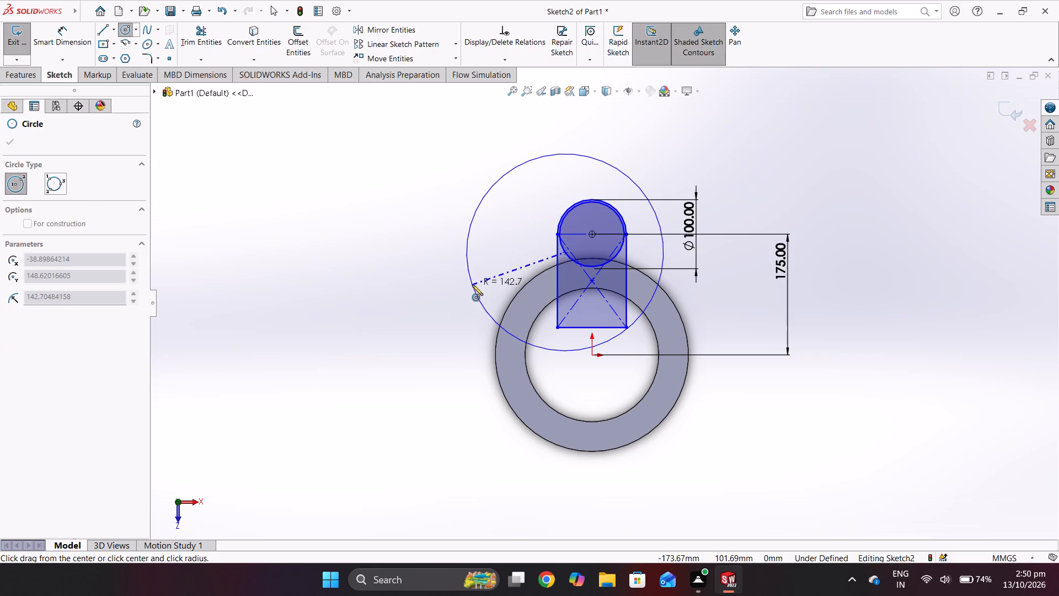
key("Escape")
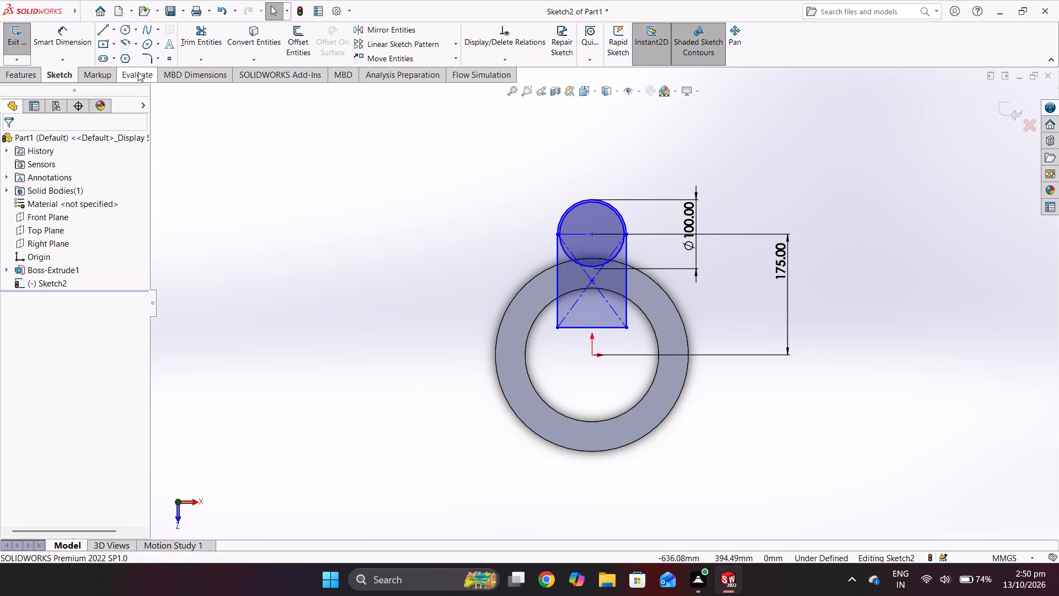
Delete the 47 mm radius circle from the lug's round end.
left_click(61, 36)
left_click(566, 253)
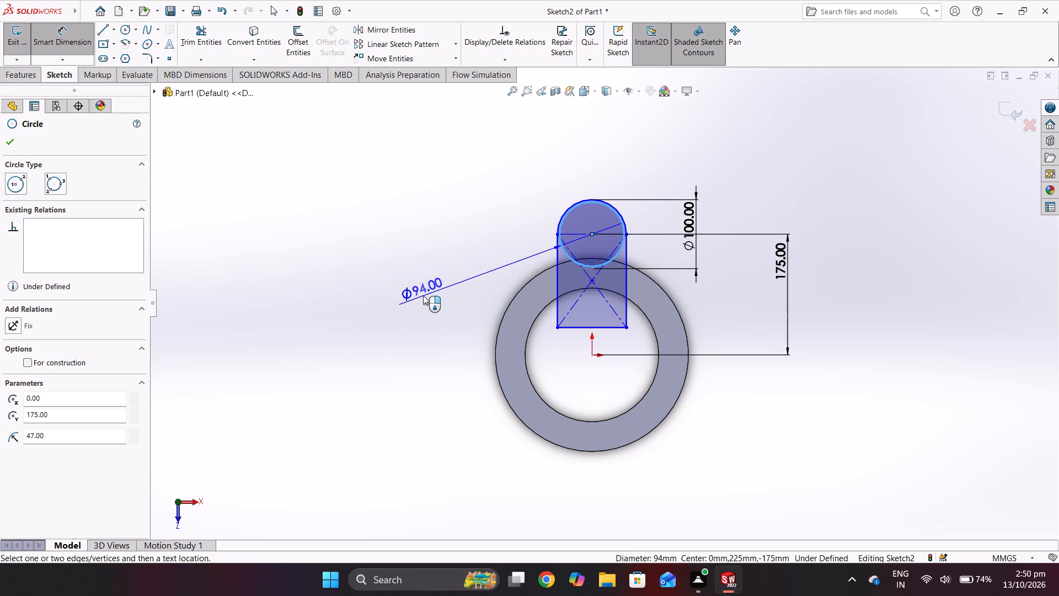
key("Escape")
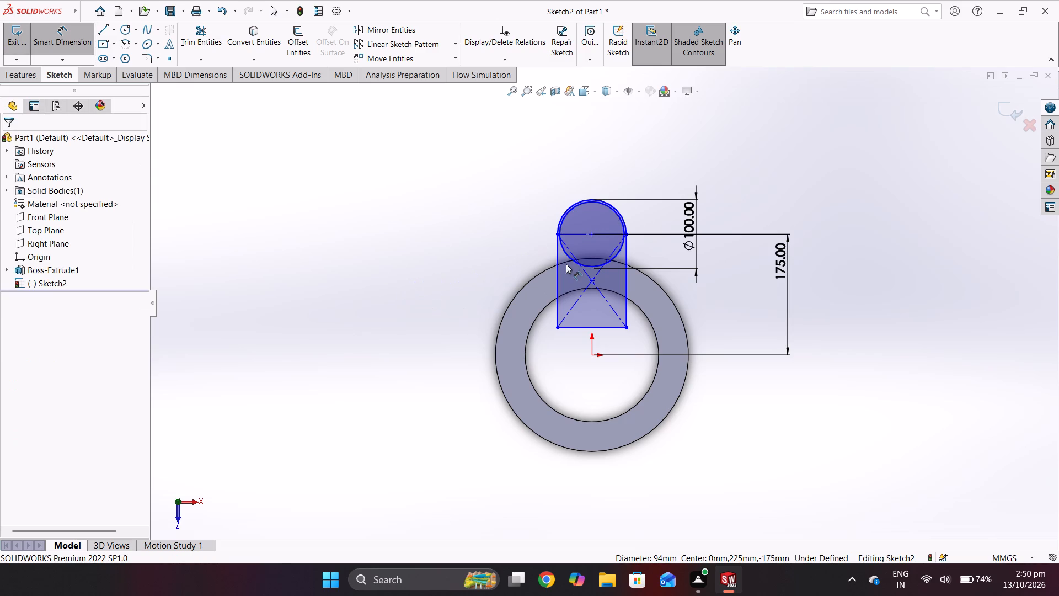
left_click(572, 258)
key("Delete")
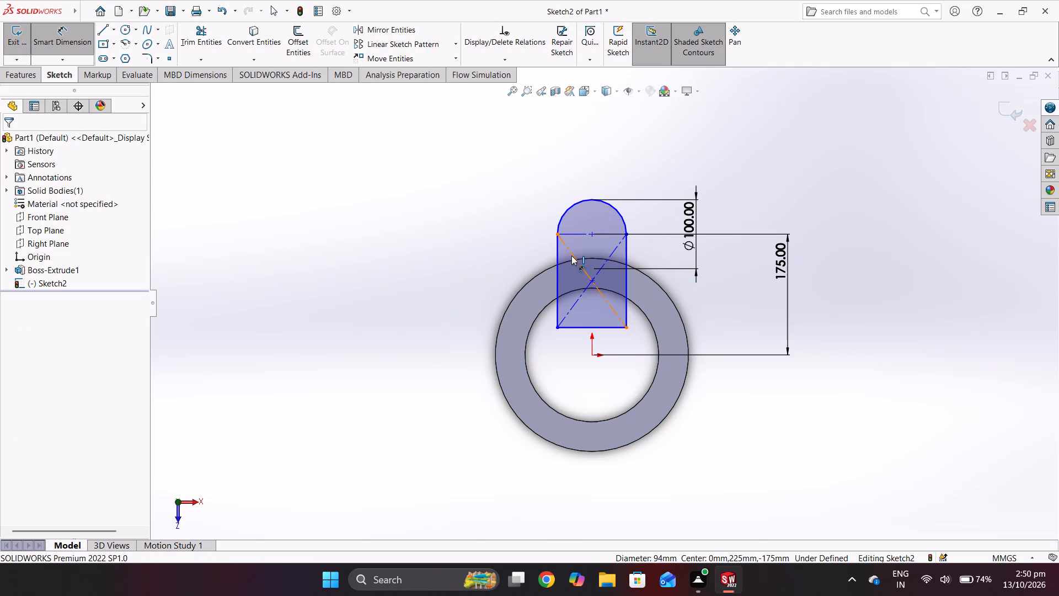
Sketch a center-based circle at the centre of the lug's end arc and set its radius to 47/2 mm.
left_click(135, 30)
left_click(146, 57)
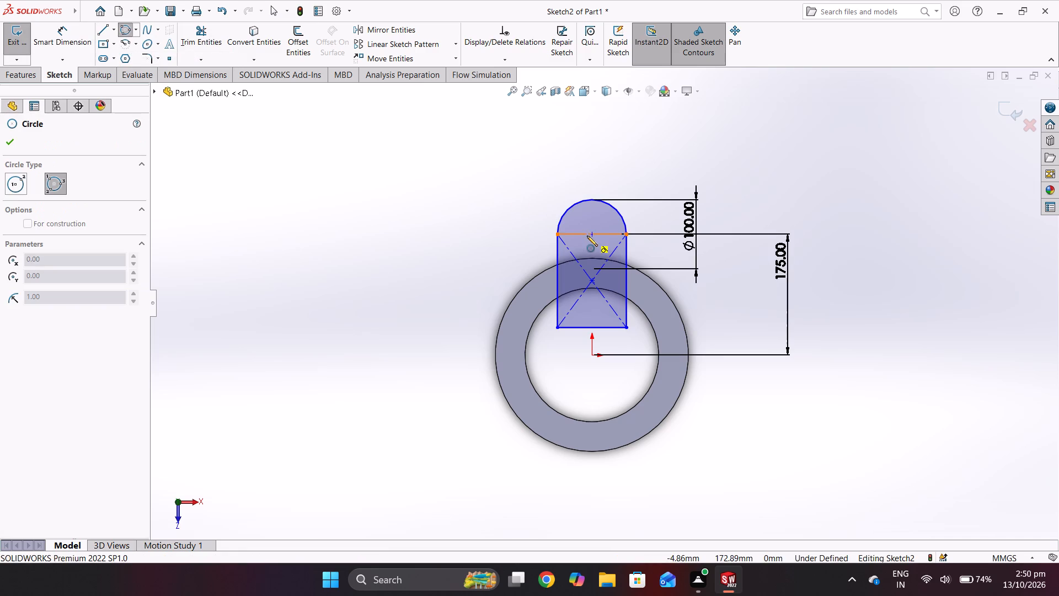
left_click(132, 29)
left_click(135, 40)
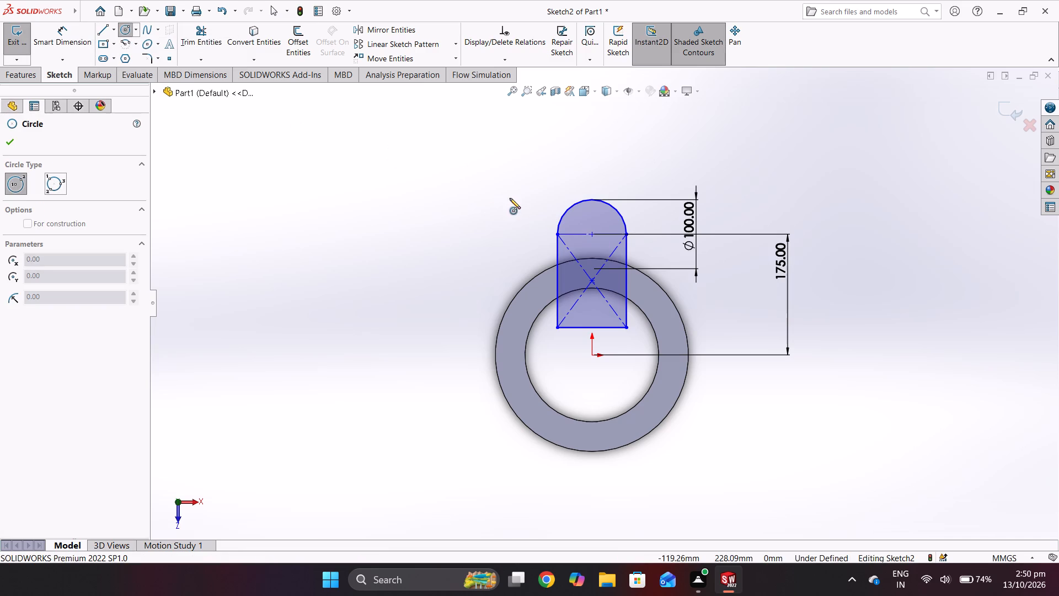
left_click(592, 235)
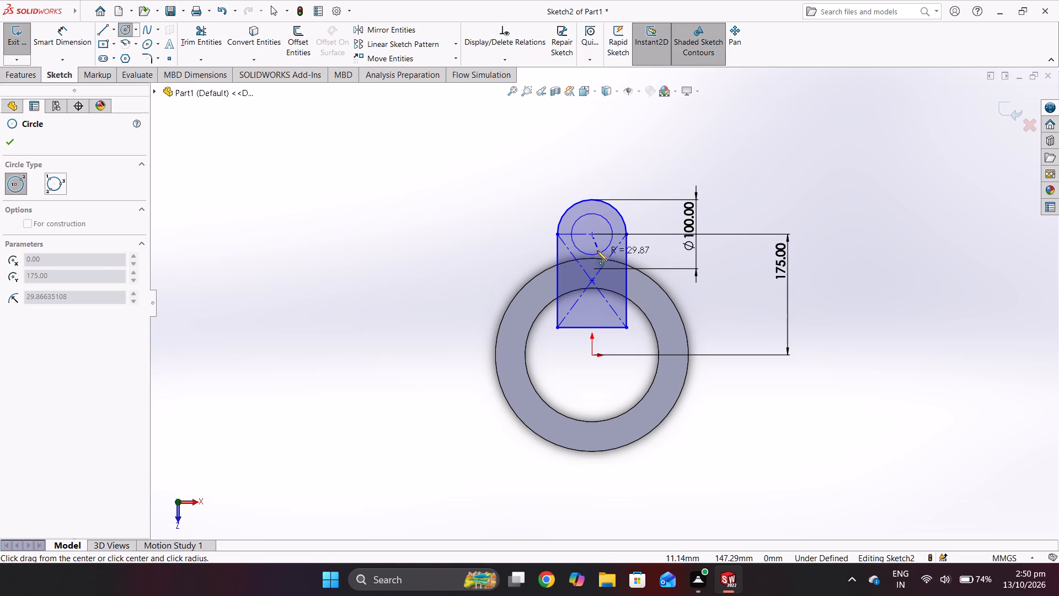
left_click(597, 251)
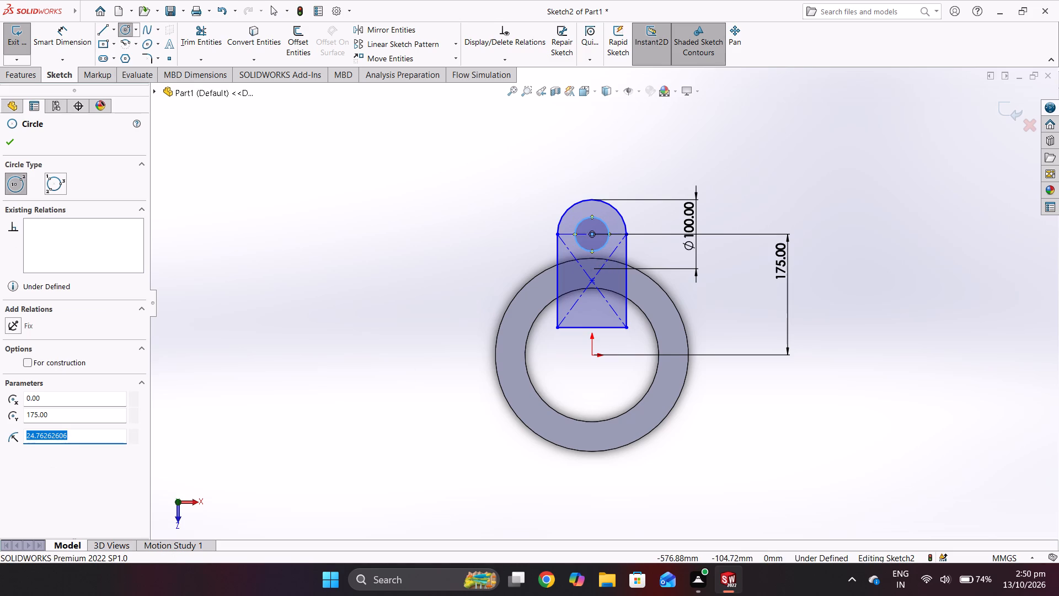
double_click(81, 432)
double_click(86, 430)
type("47/2")
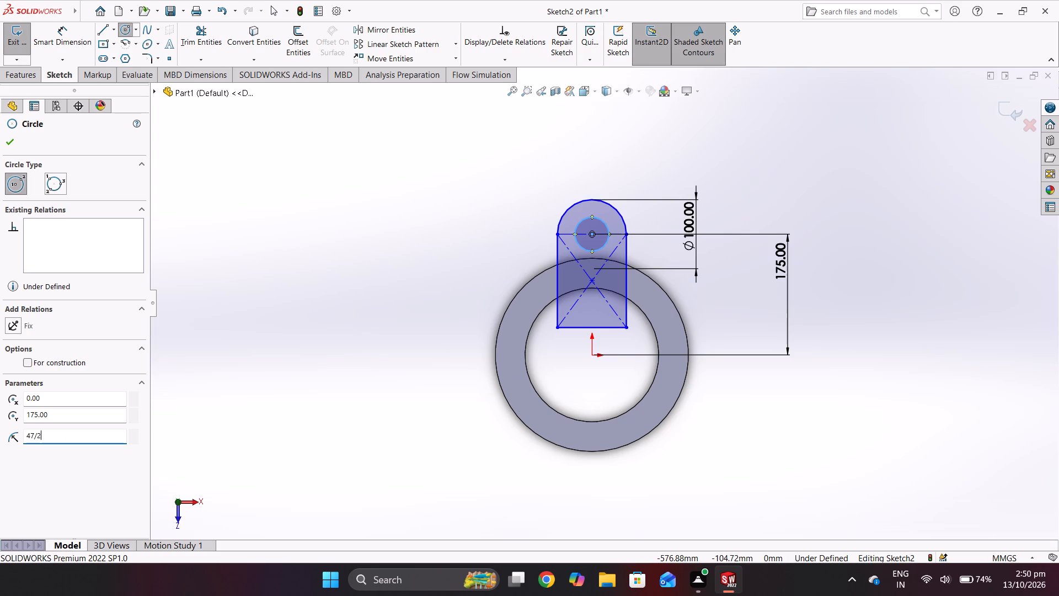
key("Return")
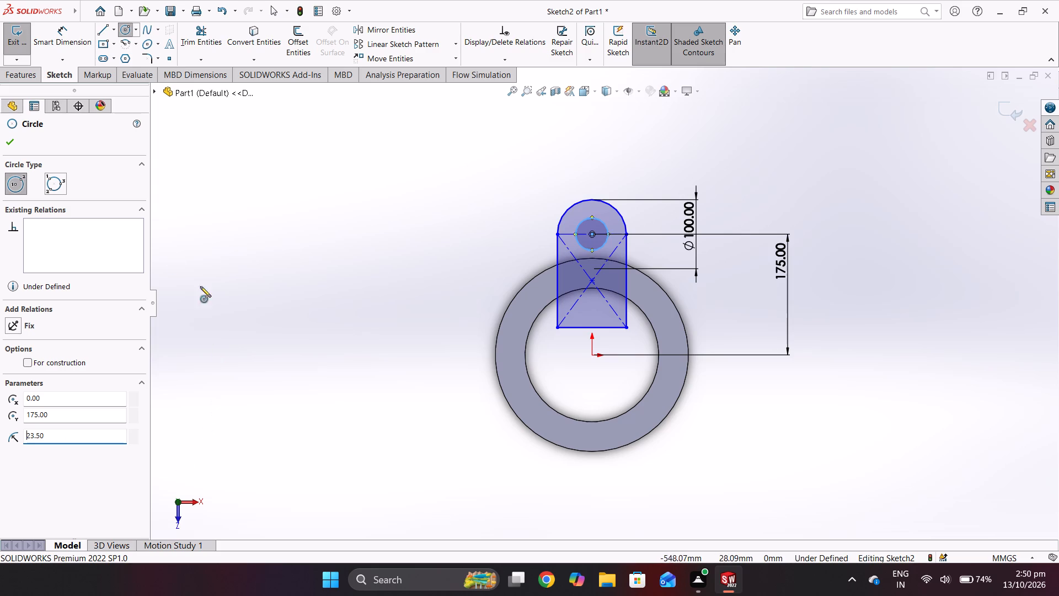
Dimension the diameter of the hole circle in the lug's round end as 47 mm.
left_click(71, 36)
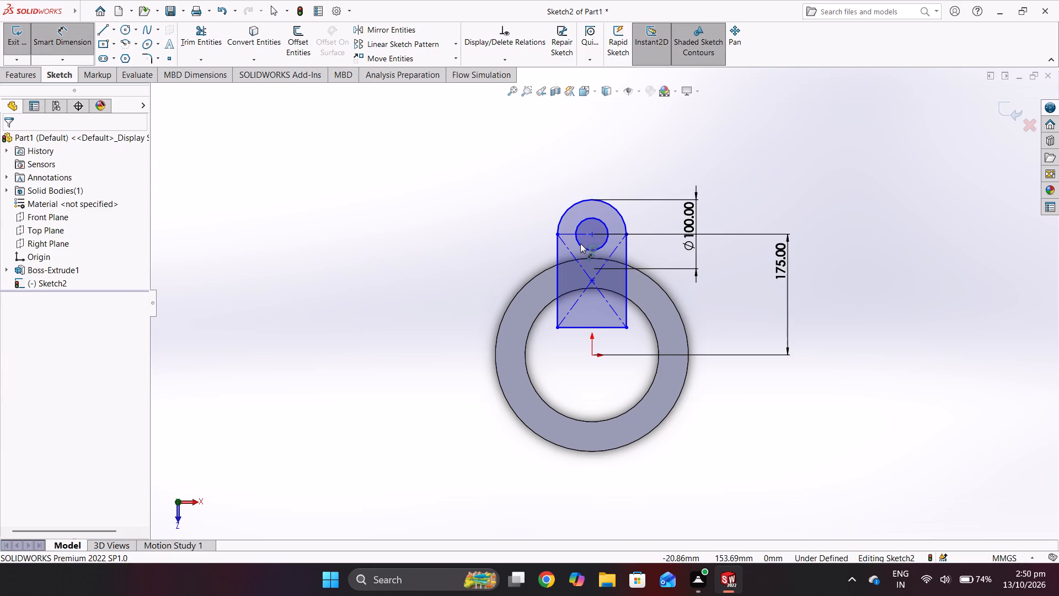
left_click(581, 241)
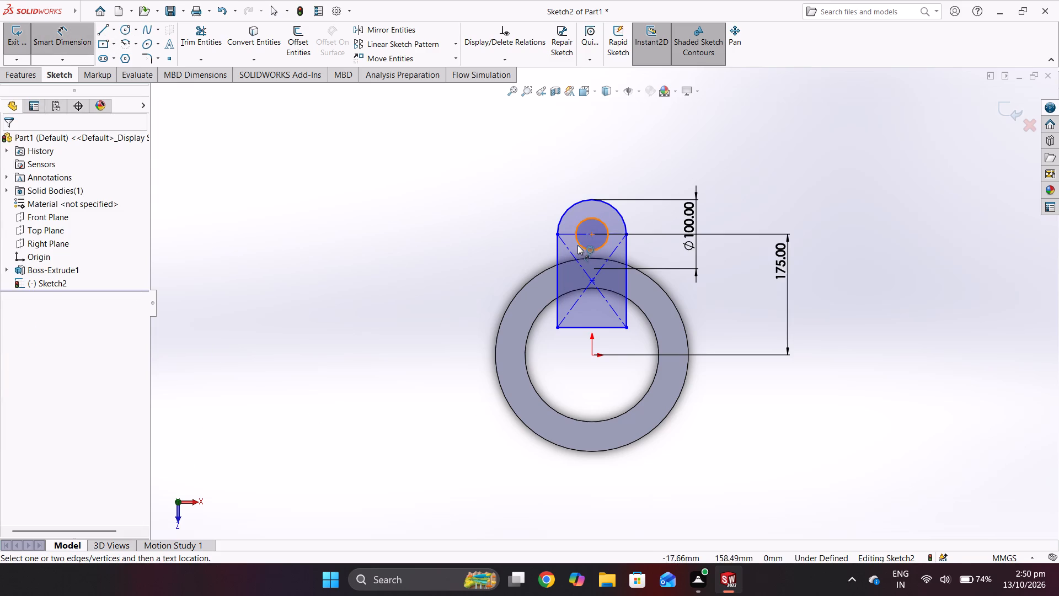
left_click(576, 244)
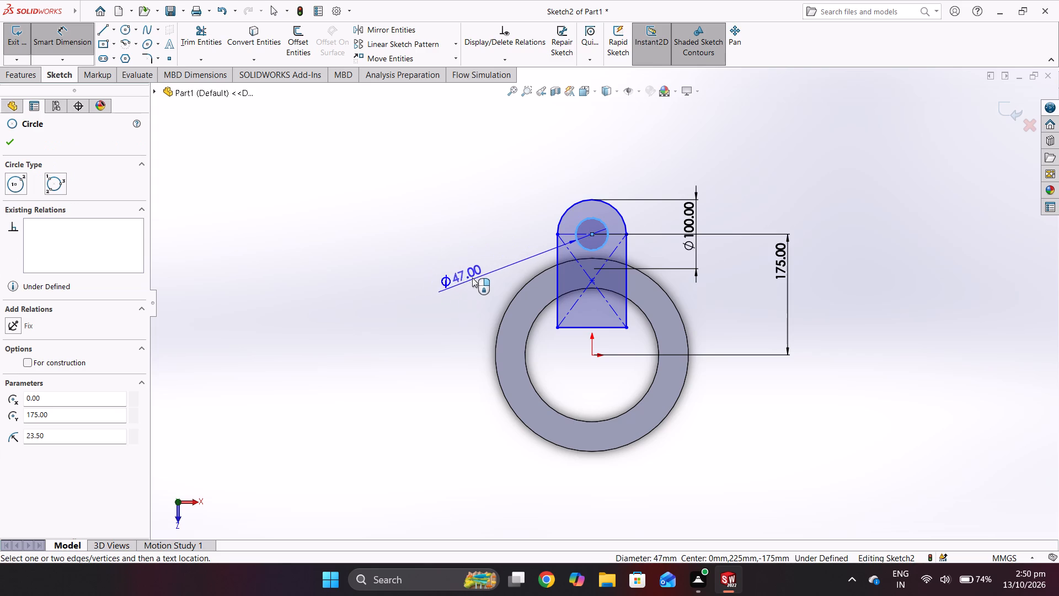
left_click(474, 273)
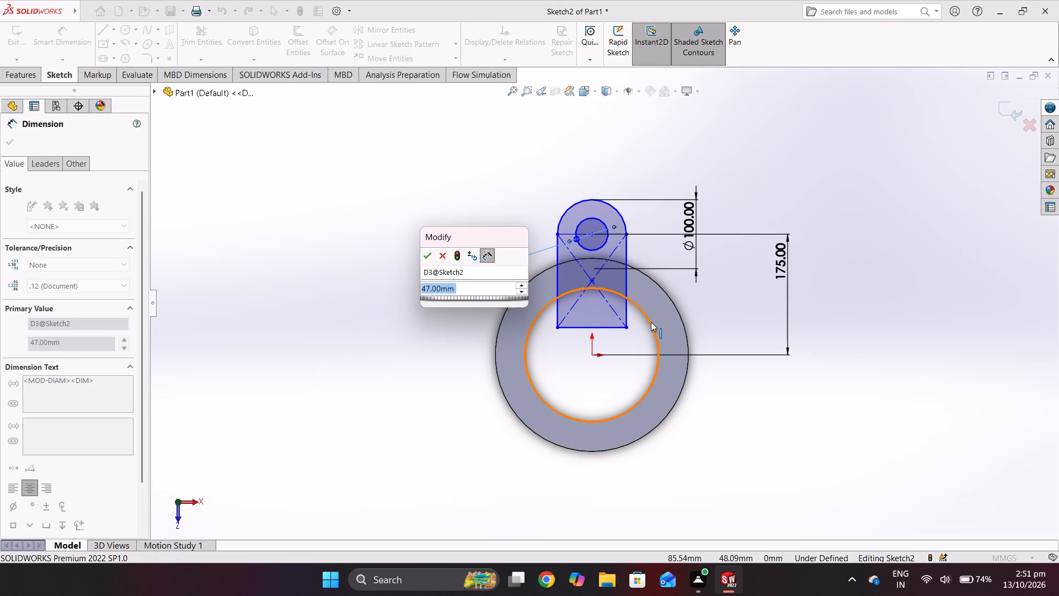
left_click(426, 254)
Exit the sketch and set up a boss extrusion of the lug profile, reversed toward the cylinder body, with a blind depth of 32 mm.
left_click(999, 109)
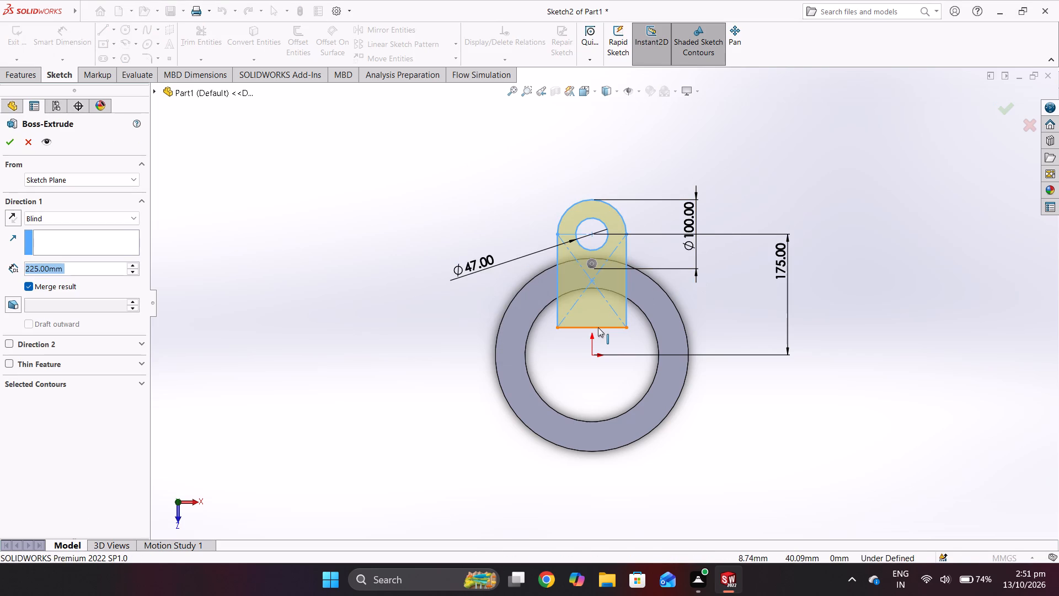
middle_click_drag(598, 327, 611, 327)
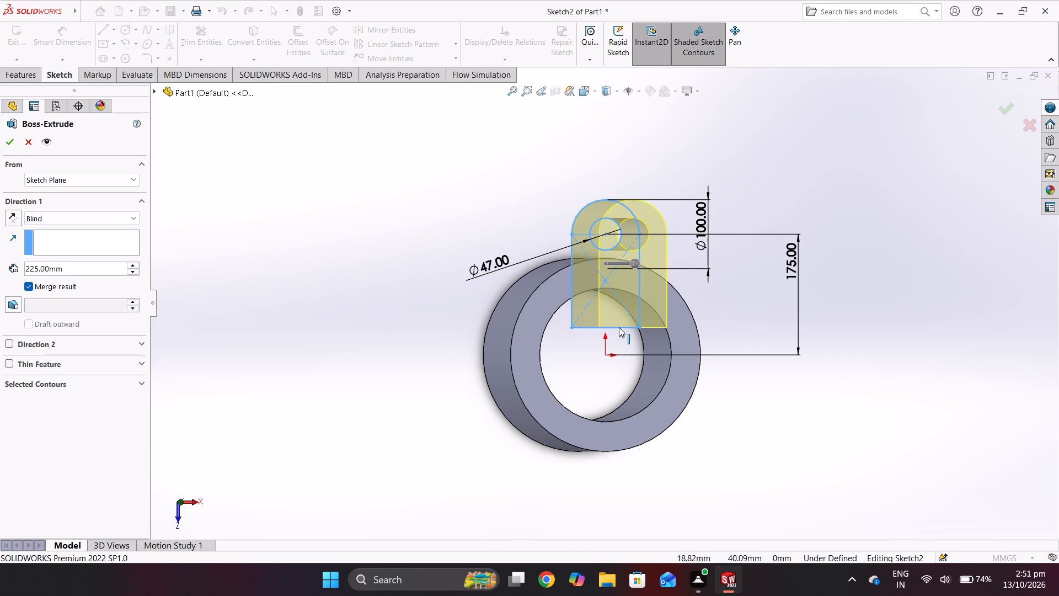
middle_click_drag(741, 307, 751, 306)
middle_click_drag(743, 315, 837, 293)
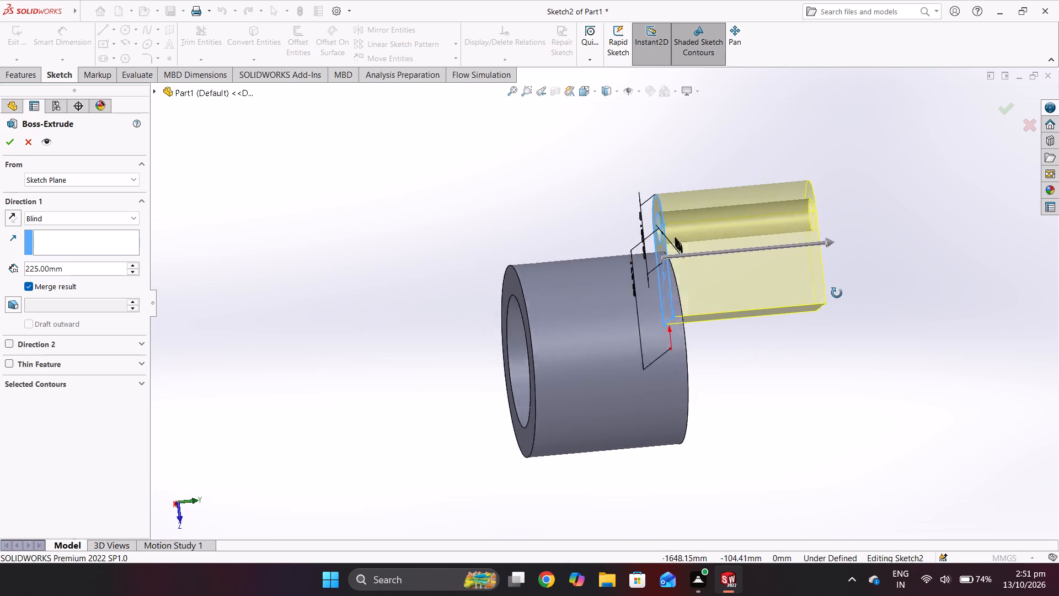
middle_click_drag(837, 293, 827, 294)
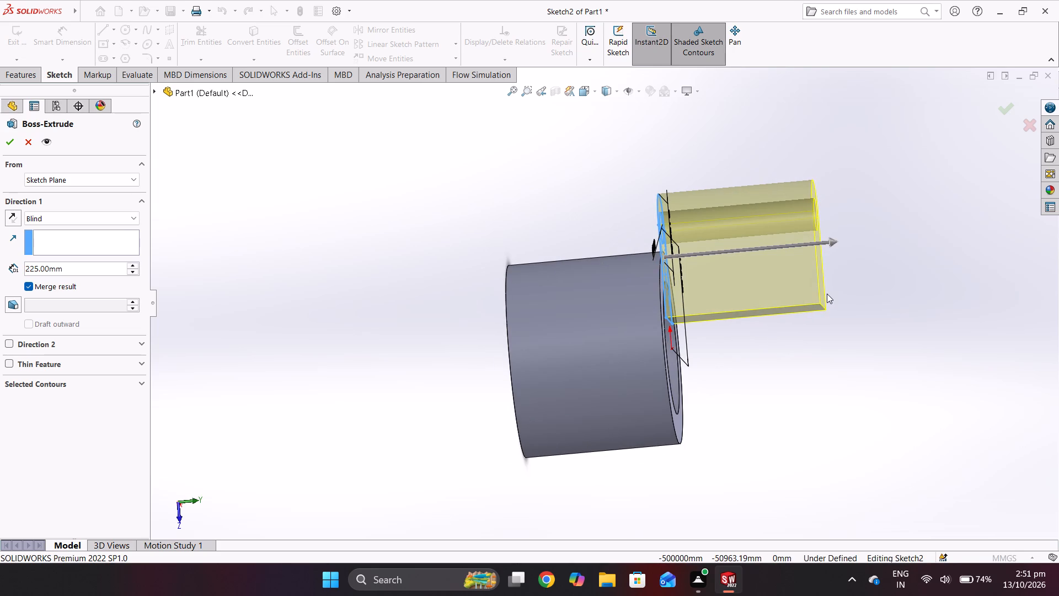
left_click(17, 217)
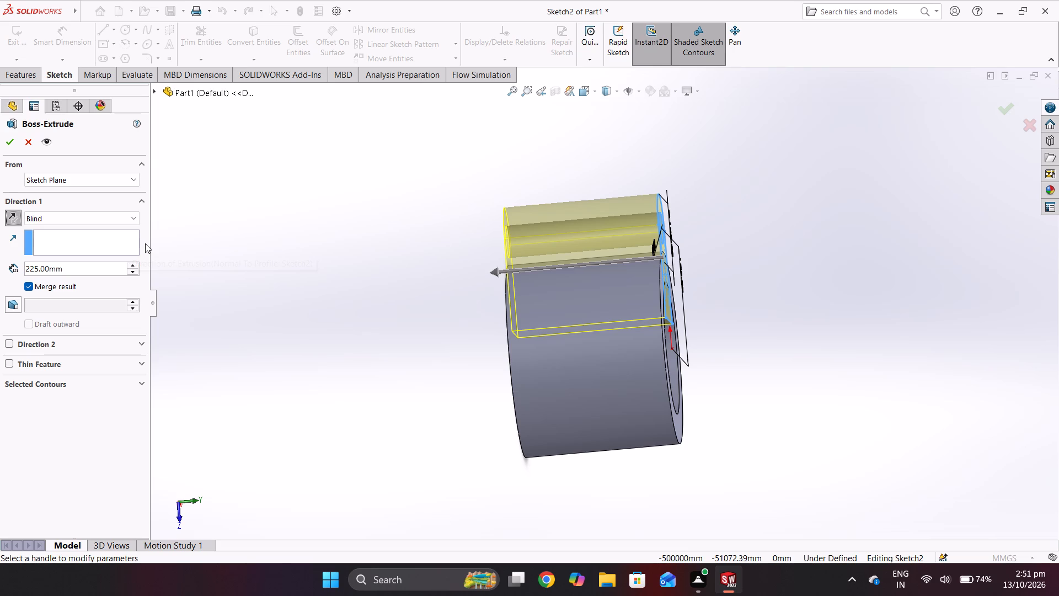
double_click(83, 267)
type("32")
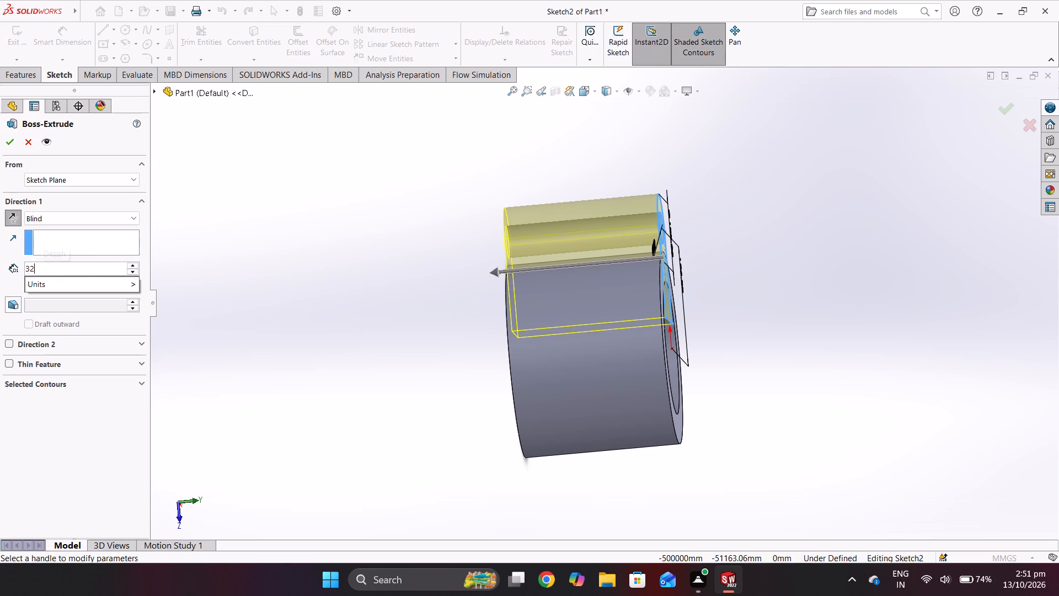
key("Return")
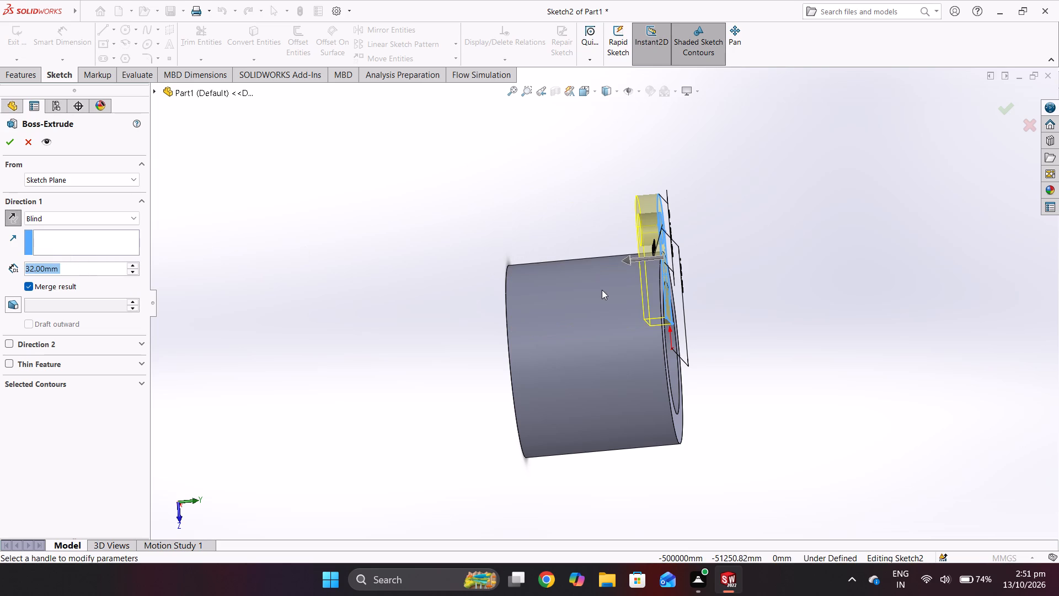
Move the lug profile's inner straight edge outward so it lies within the ring's wall, and complete the lug extrusion.
middle_click_drag(668, 310, 569, 318)
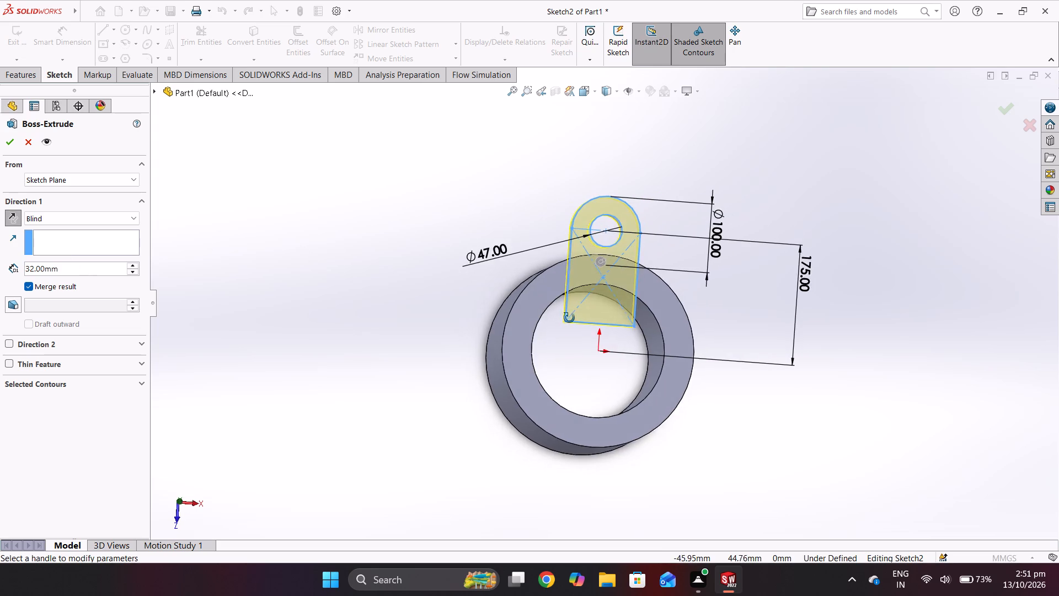
middle_click_drag(569, 318, 560, 324)
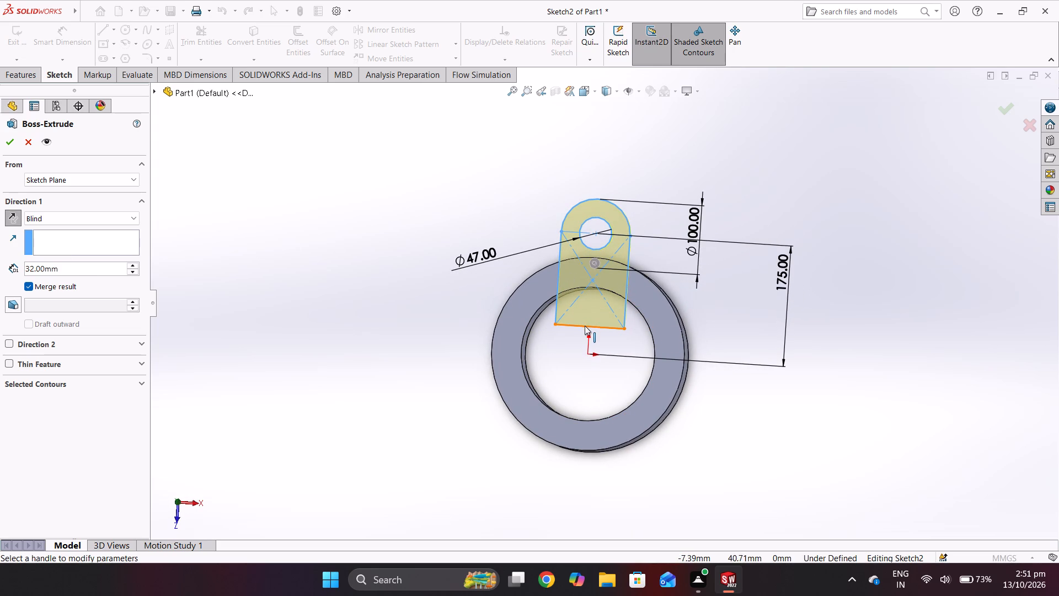
left_click_drag(585, 326, 592, 278)
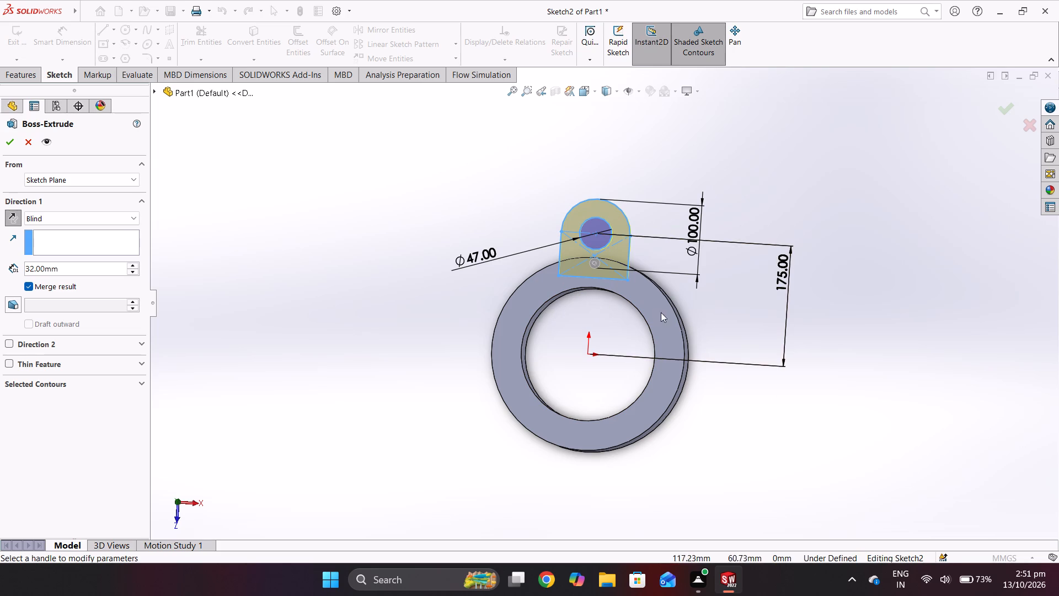
middle_click_drag(633, 334, 589, 333)
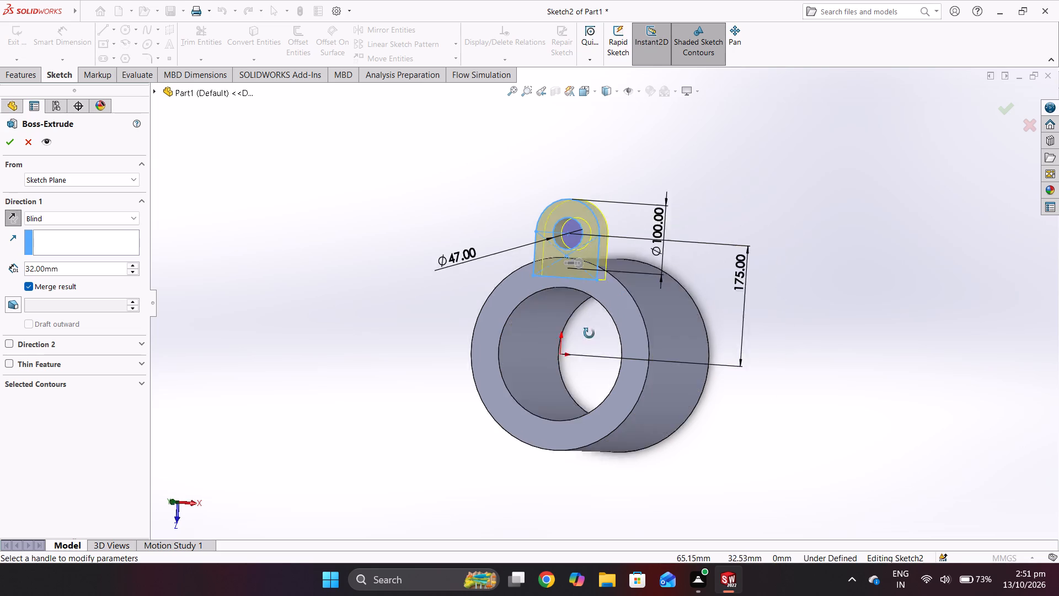
middle_click_drag(589, 333, 568, 342)
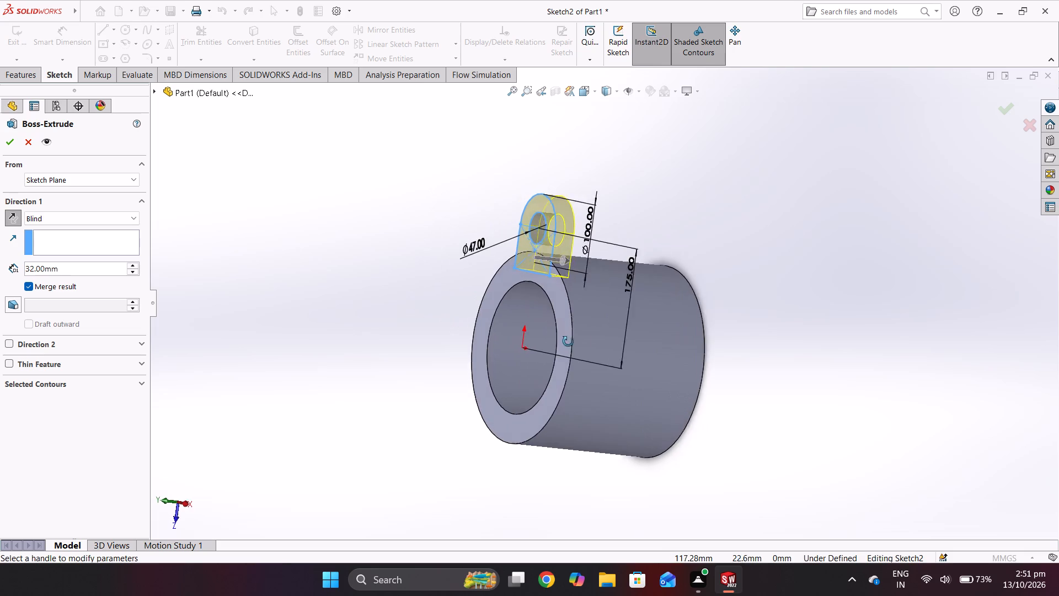
middle_click_drag(568, 342, 638, 352)
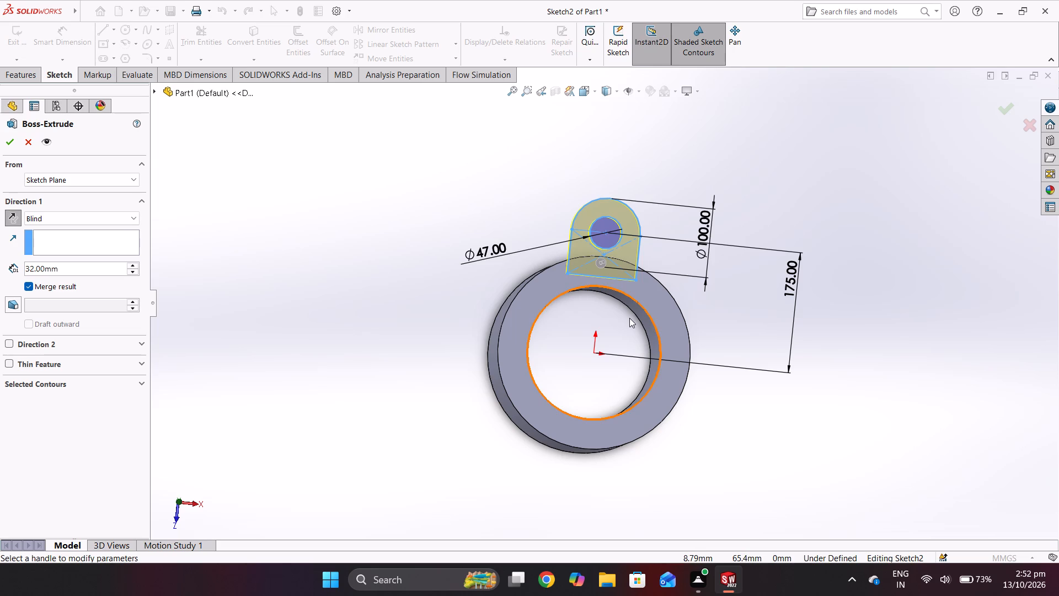
middle_click_drag(630, 319, 736, 340)
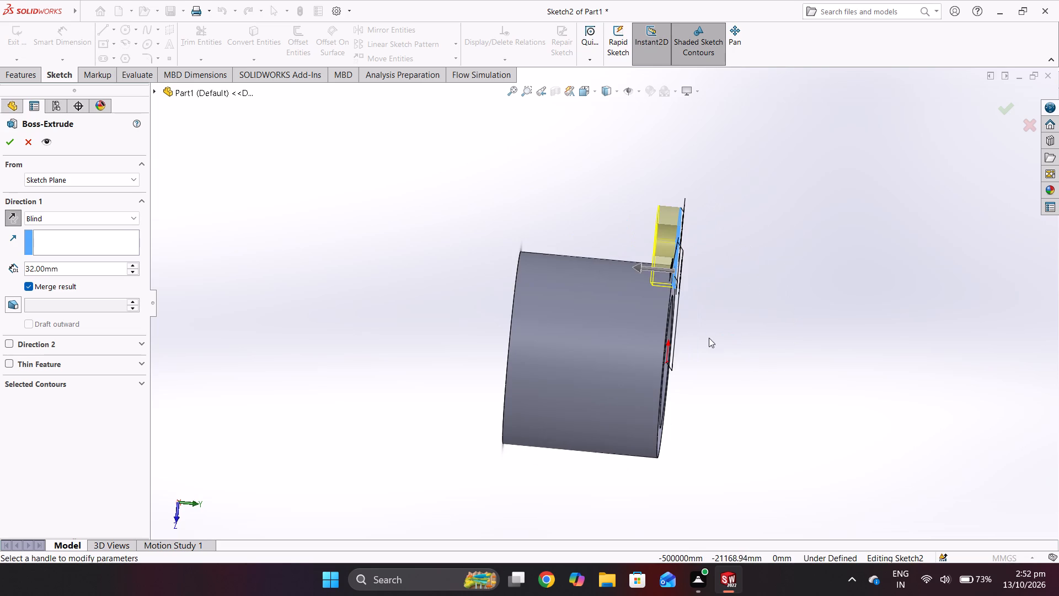
left_click(8, 145)
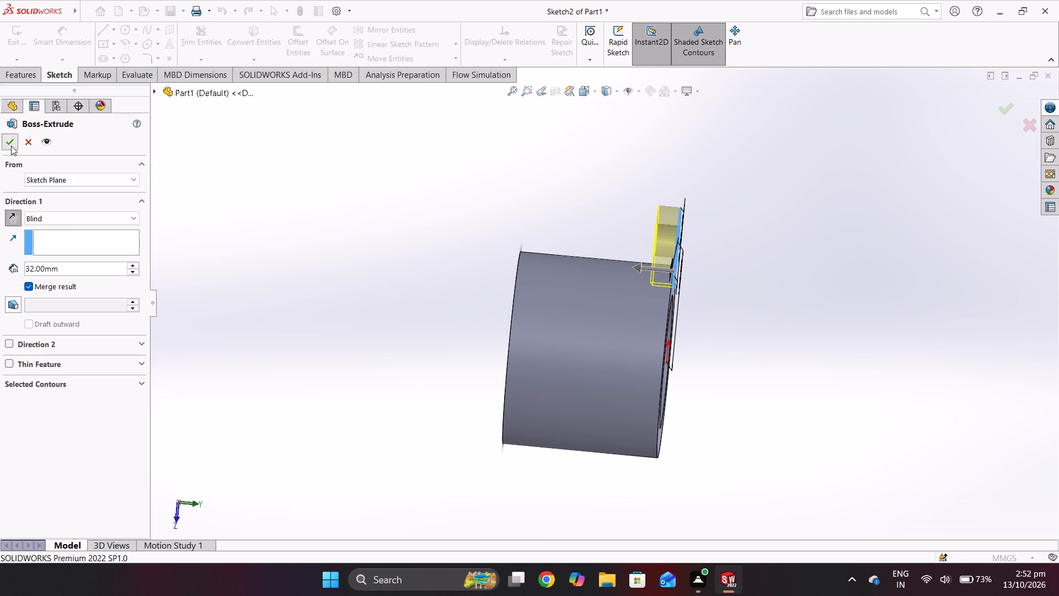
middle_click_drag(750, 347, 653, 348)
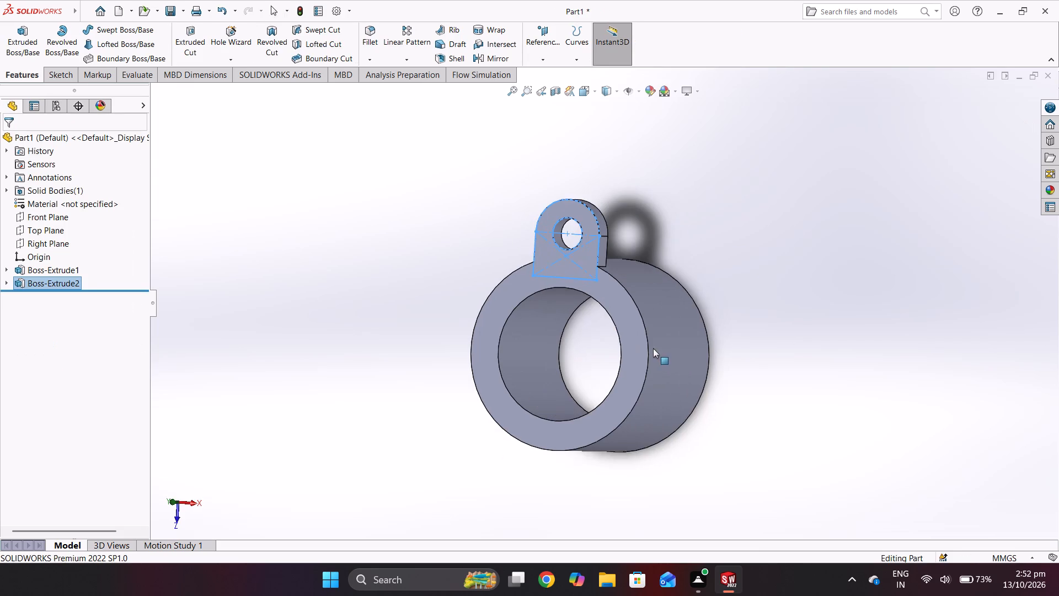
middle_click_drag(653, 348, 611, 336)
left_click(735, 327)
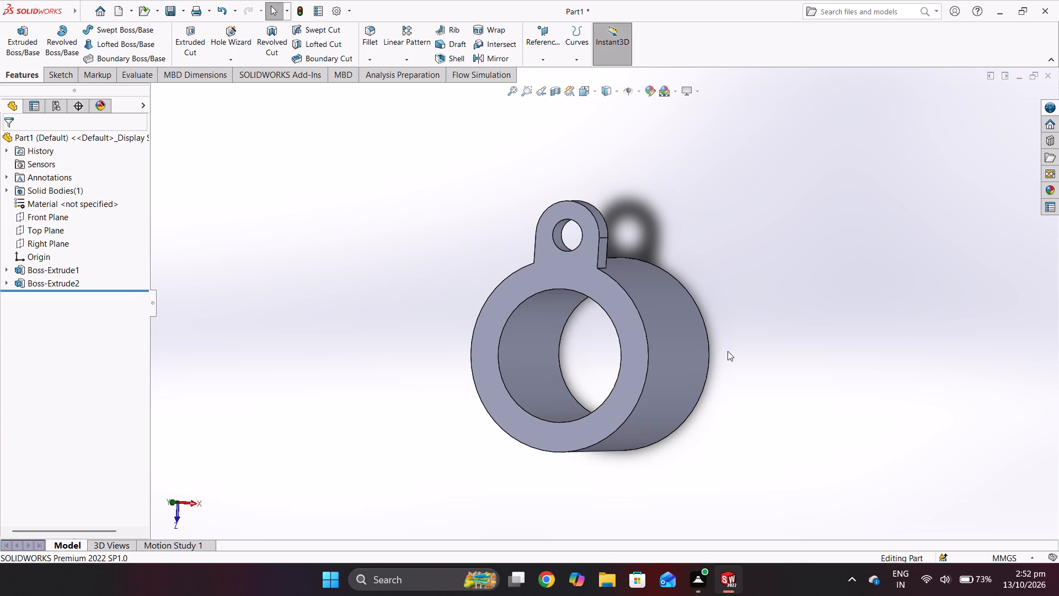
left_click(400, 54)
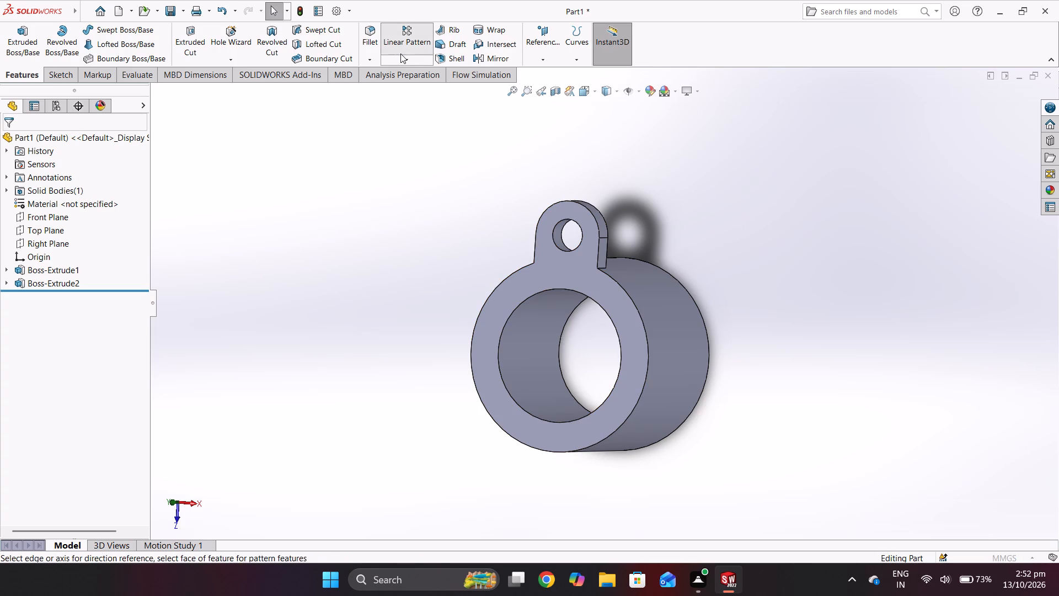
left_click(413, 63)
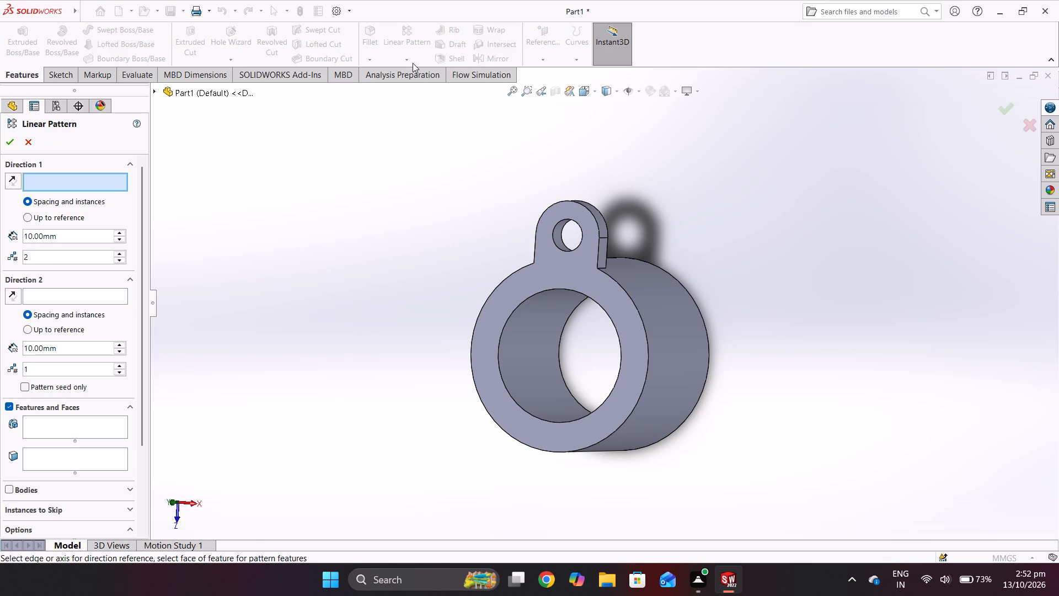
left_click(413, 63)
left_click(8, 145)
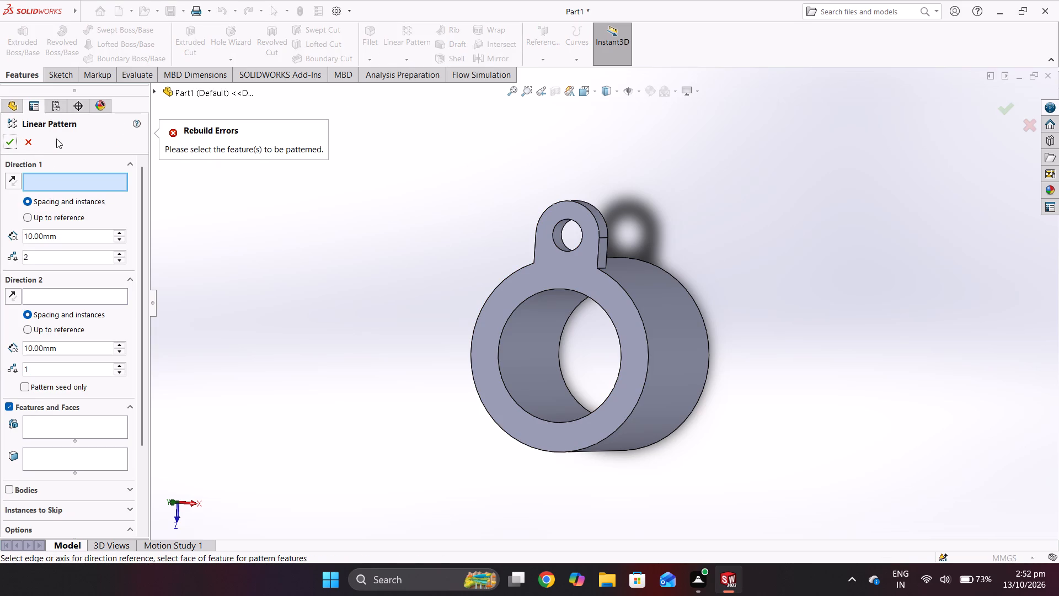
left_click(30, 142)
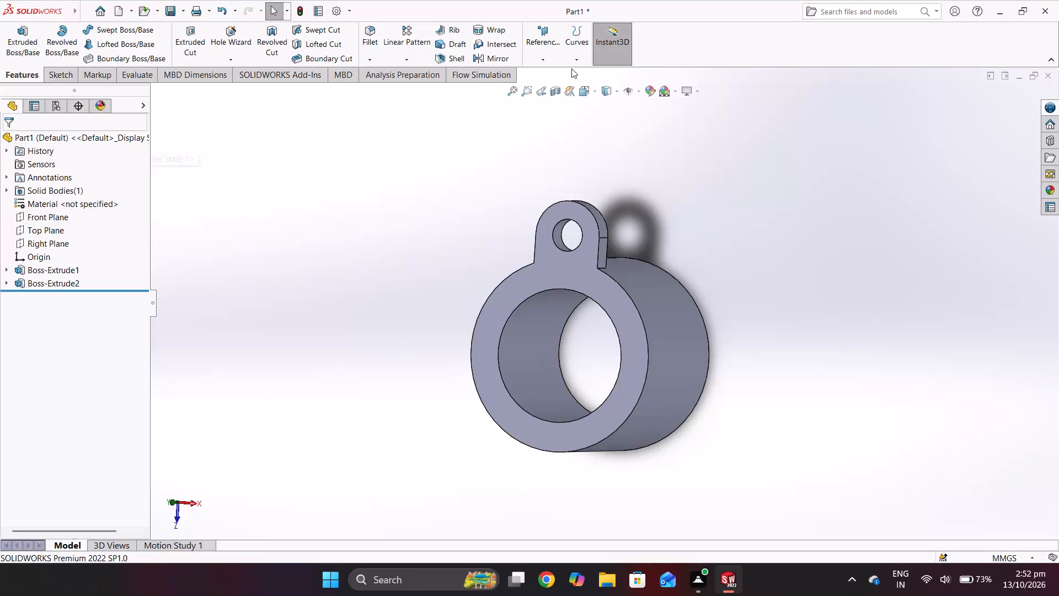
Start a circular pattern and select the lug extrusion and the cylinder extrusion as the features to pattern.
left_click(407, 61)
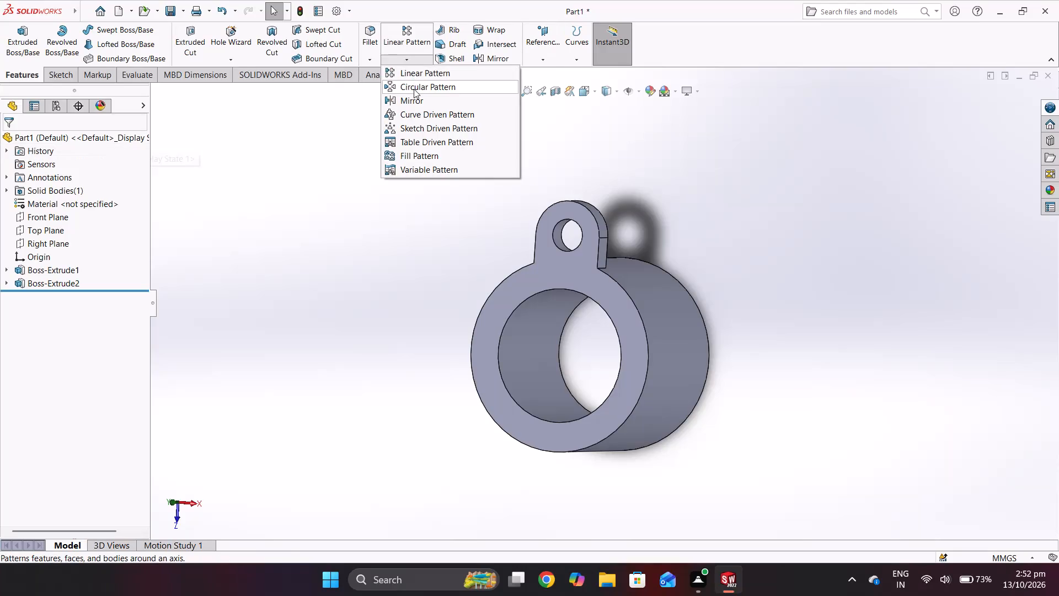
left_click(414, 89)
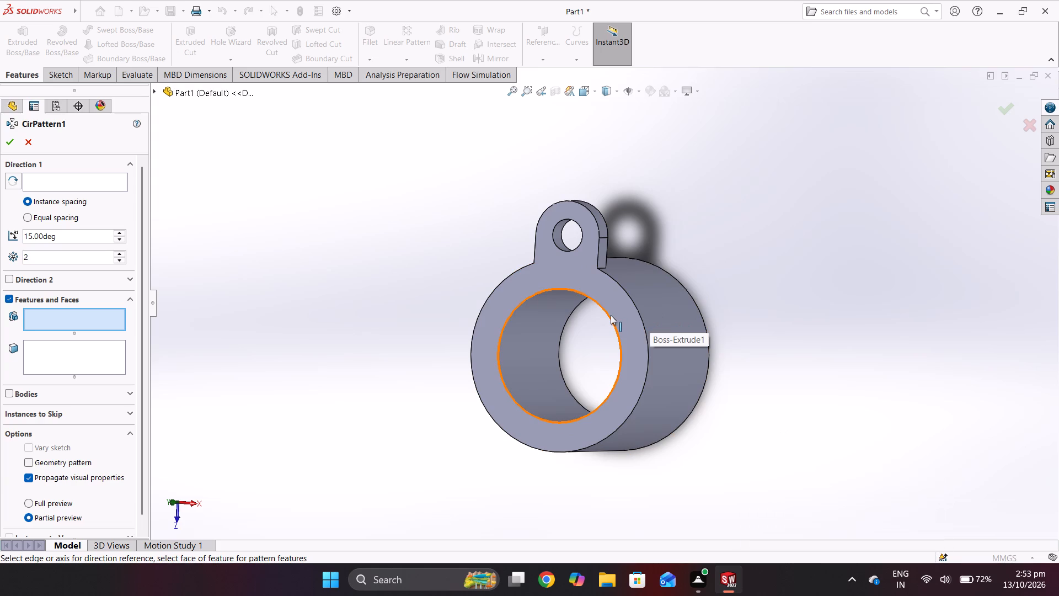
left_click(154, 92)
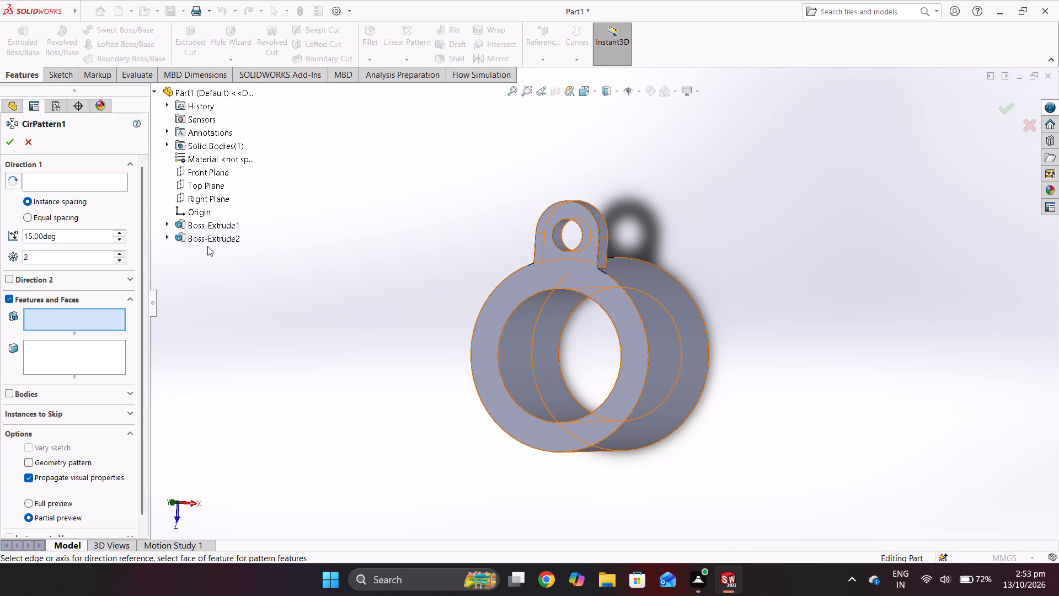
left_click(213, 237)
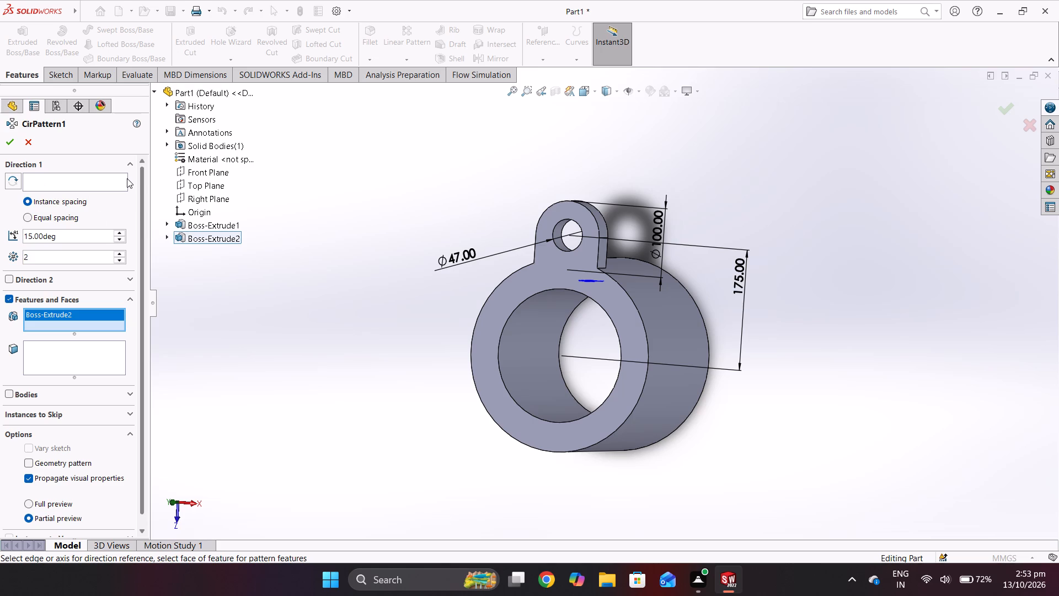
left_click(402, 331)
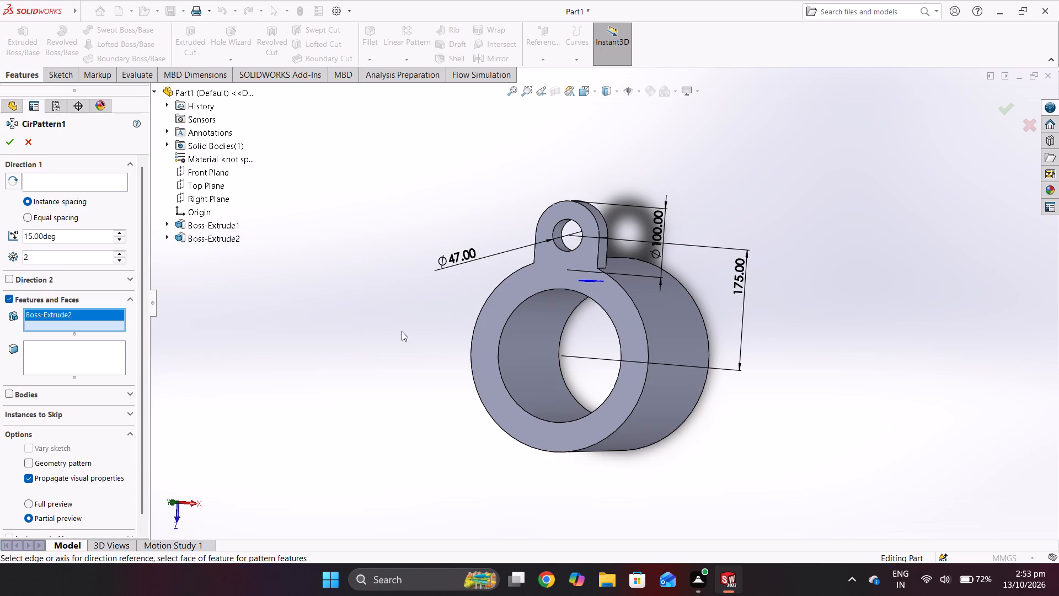
middle_click_drag(402, 331, 522, 264)
left_click(574, 347)
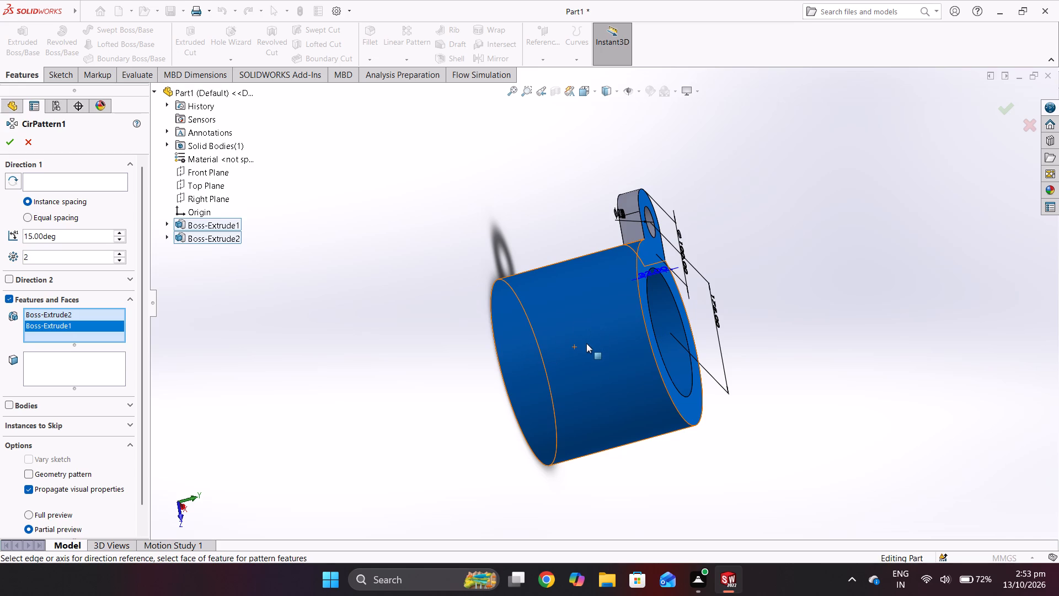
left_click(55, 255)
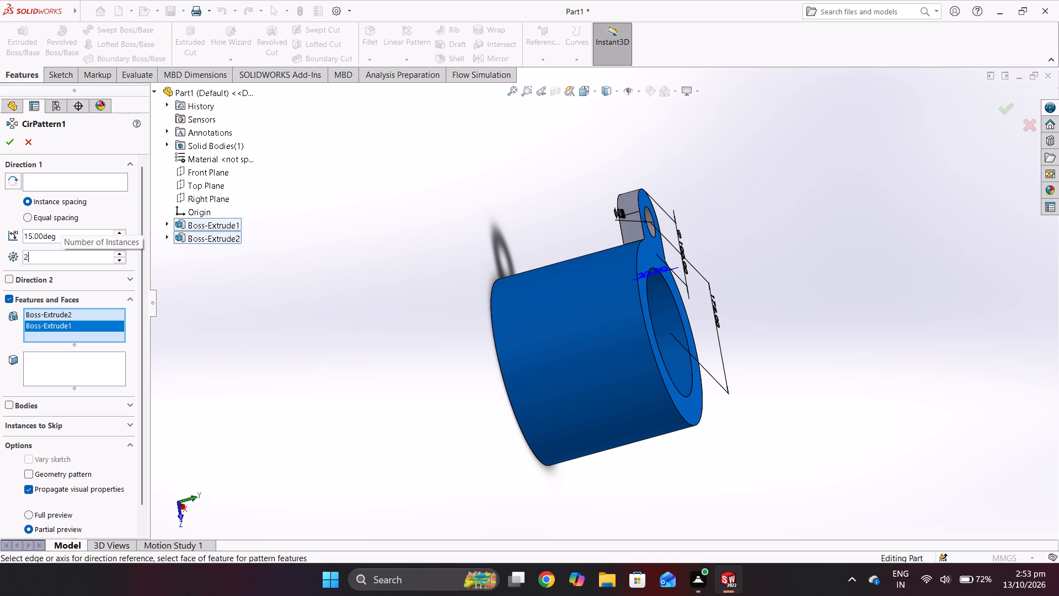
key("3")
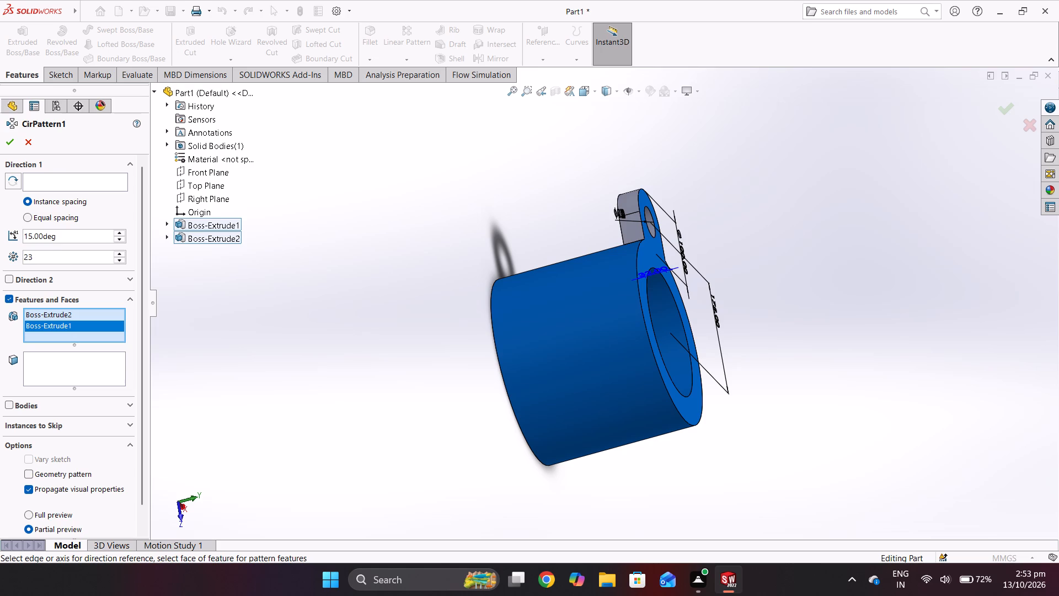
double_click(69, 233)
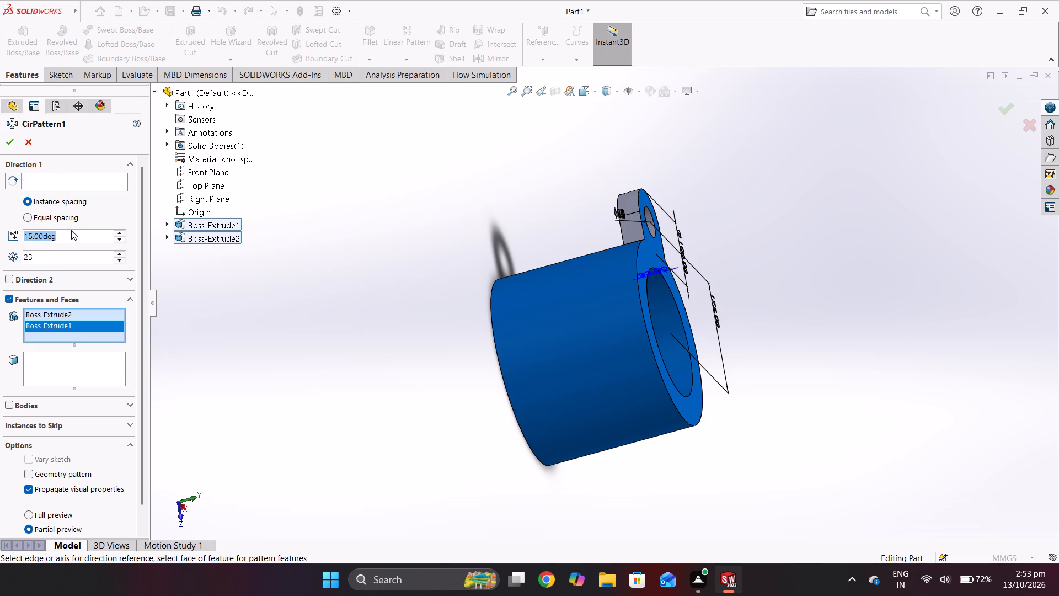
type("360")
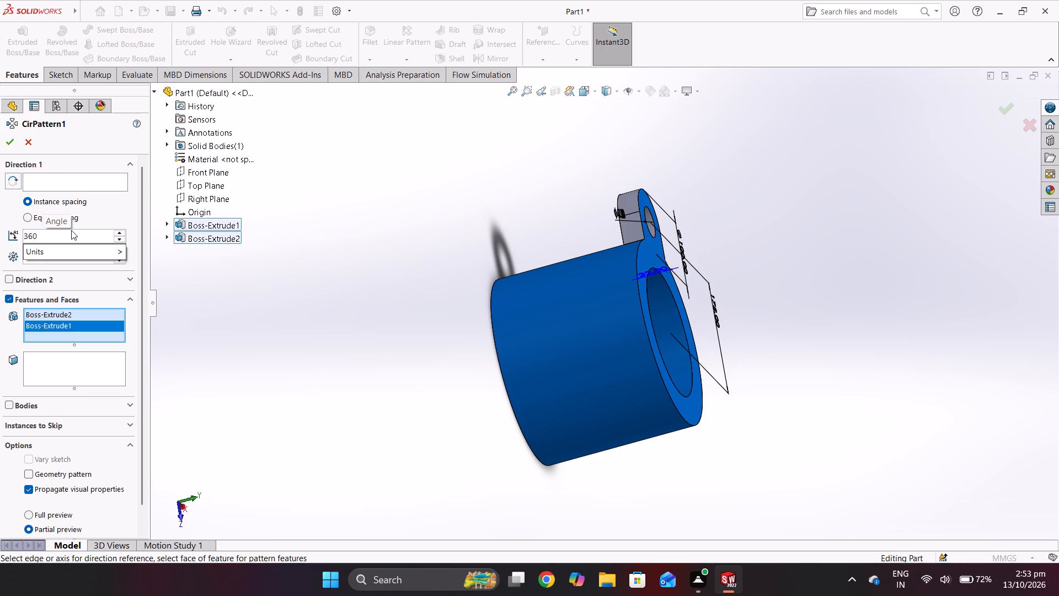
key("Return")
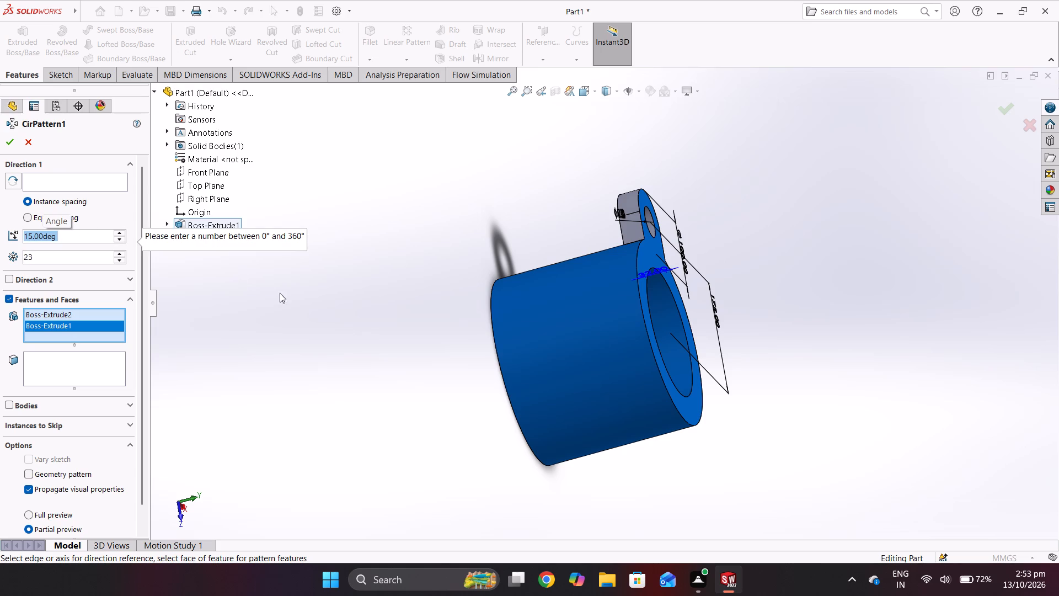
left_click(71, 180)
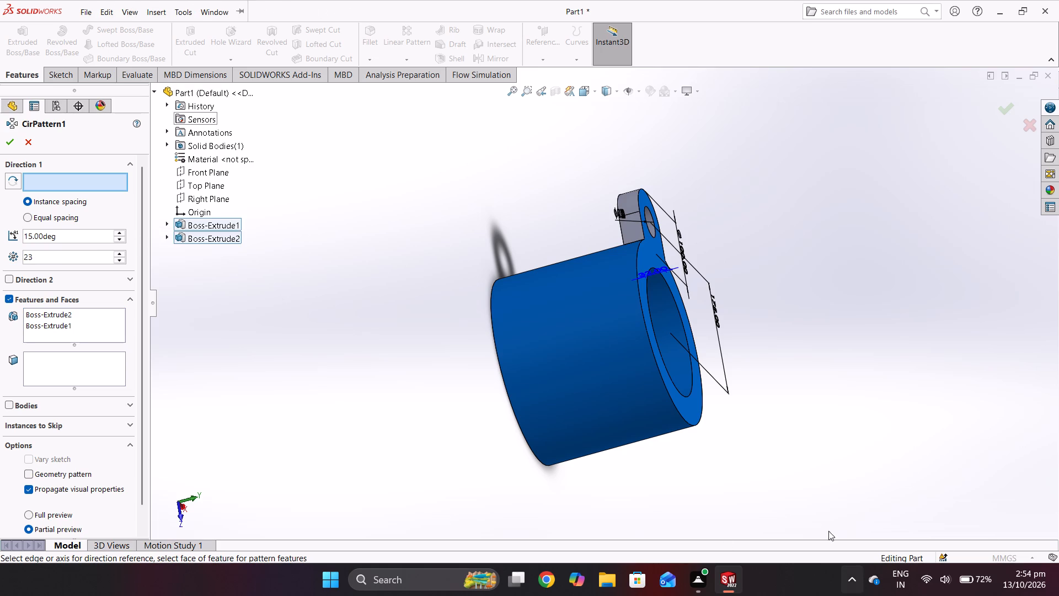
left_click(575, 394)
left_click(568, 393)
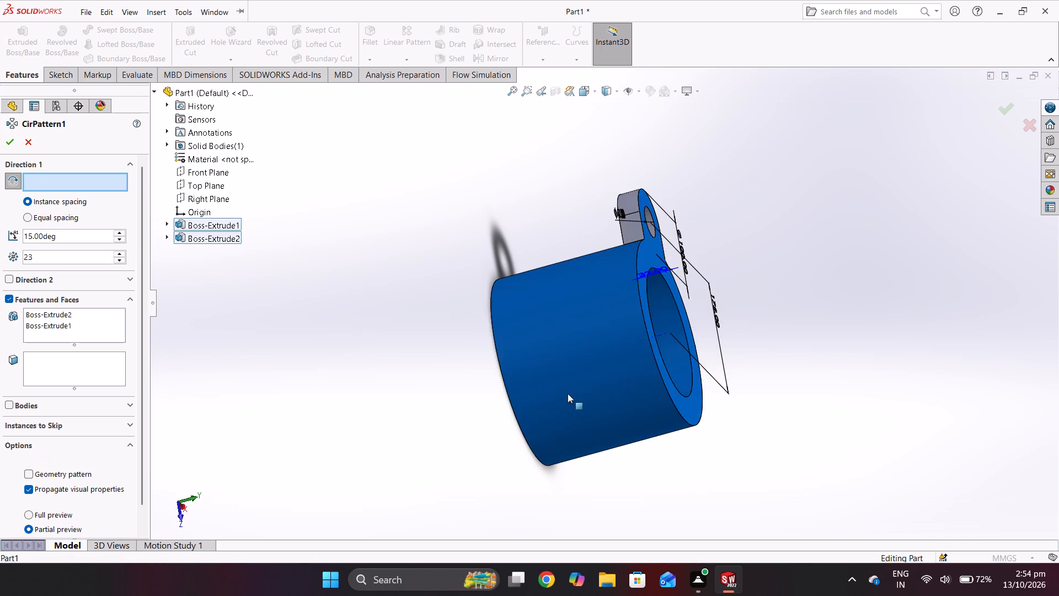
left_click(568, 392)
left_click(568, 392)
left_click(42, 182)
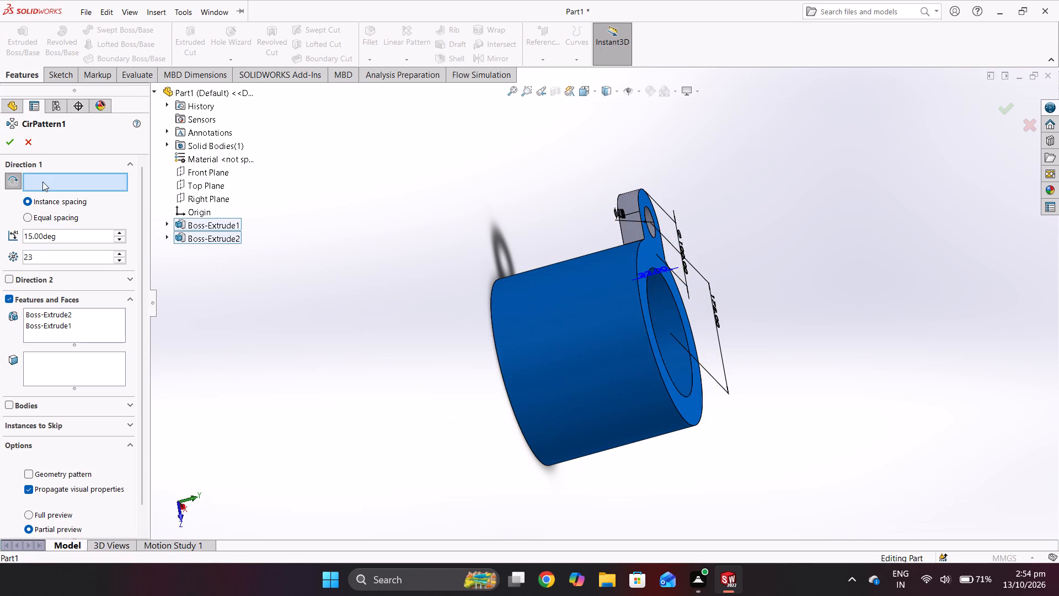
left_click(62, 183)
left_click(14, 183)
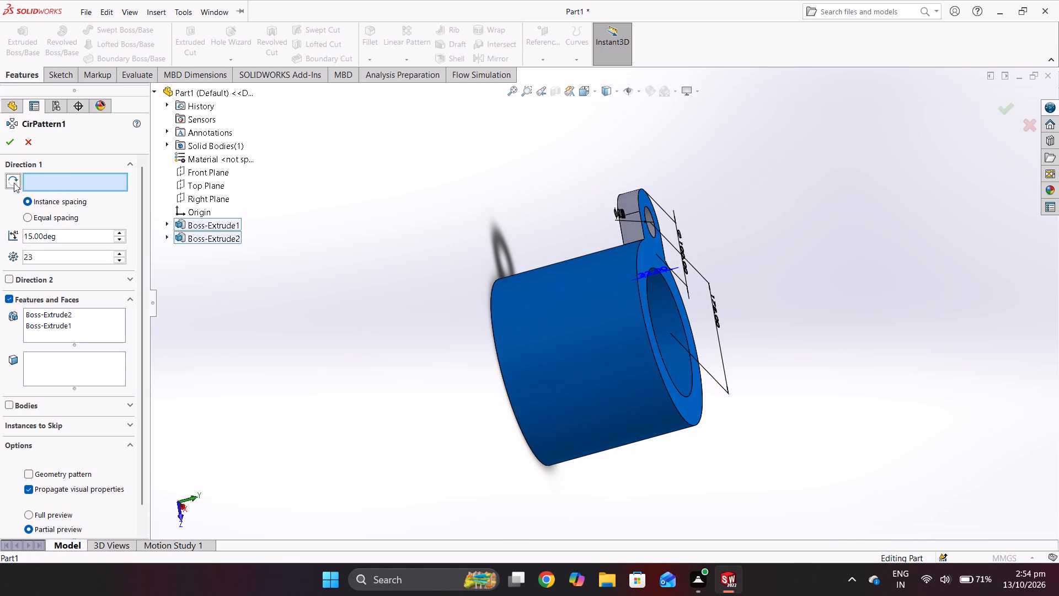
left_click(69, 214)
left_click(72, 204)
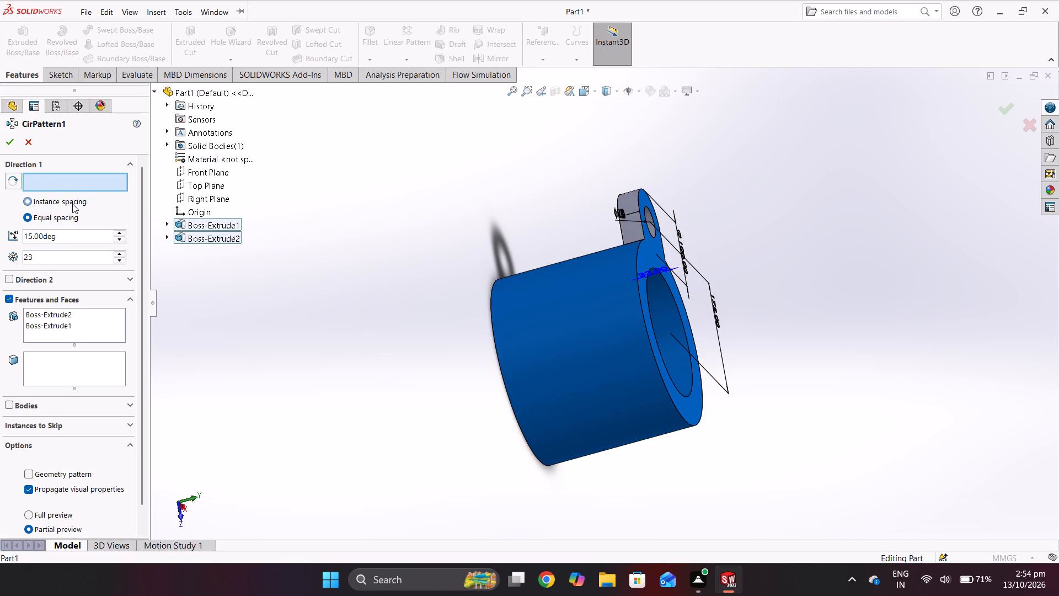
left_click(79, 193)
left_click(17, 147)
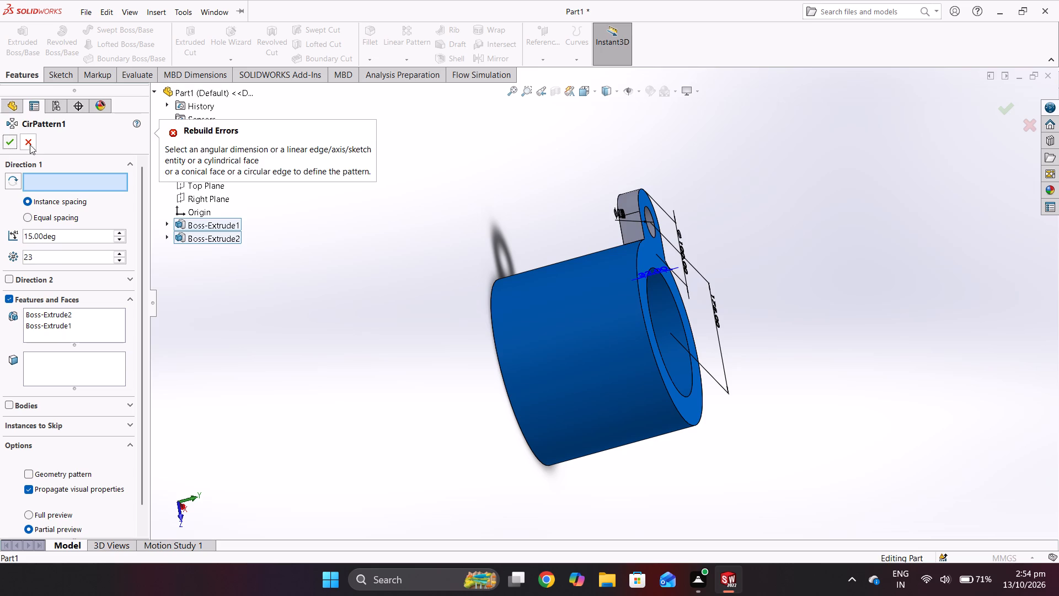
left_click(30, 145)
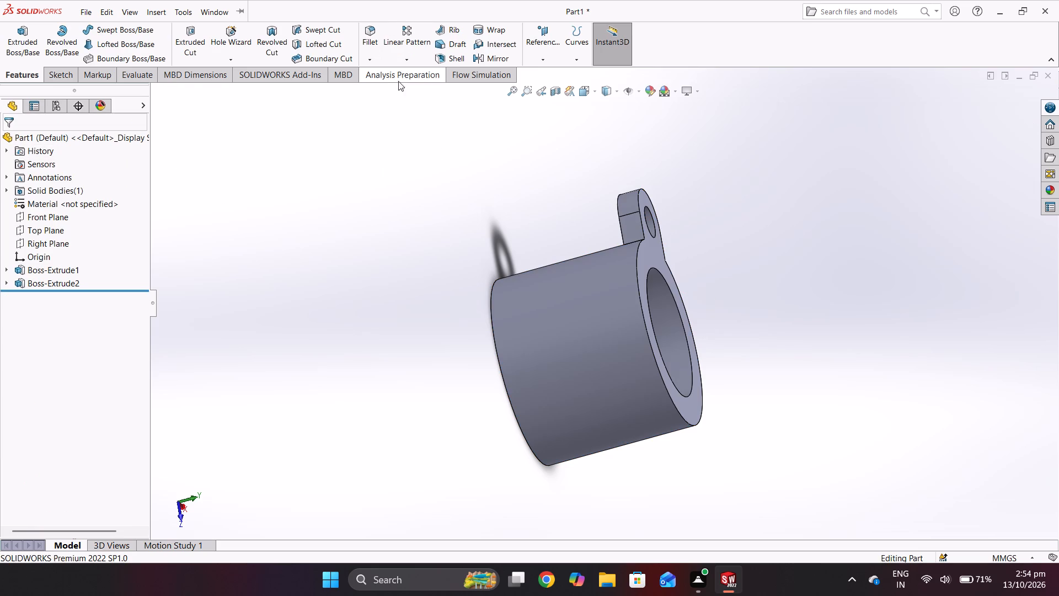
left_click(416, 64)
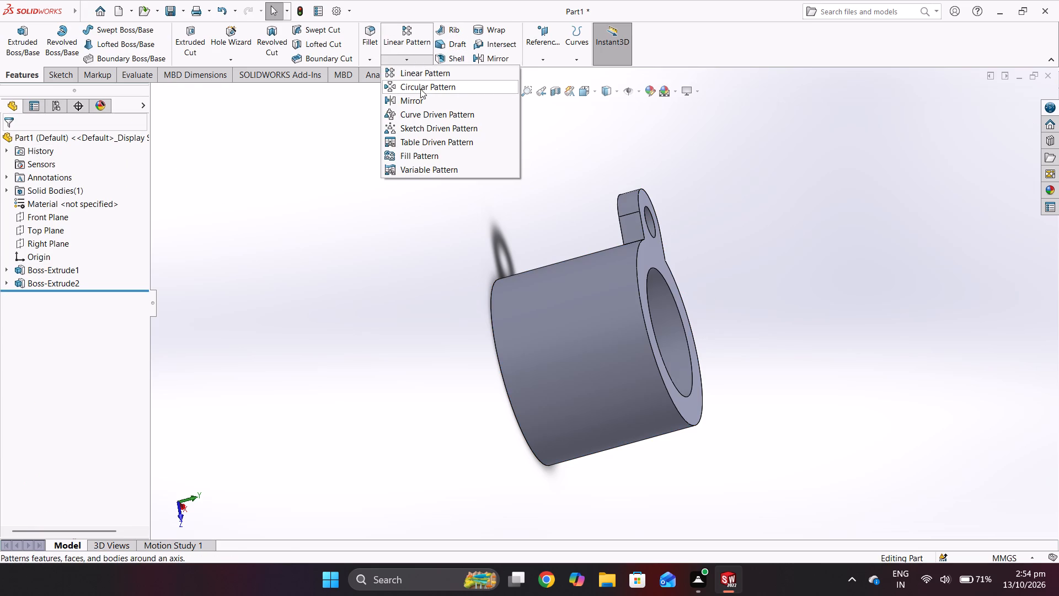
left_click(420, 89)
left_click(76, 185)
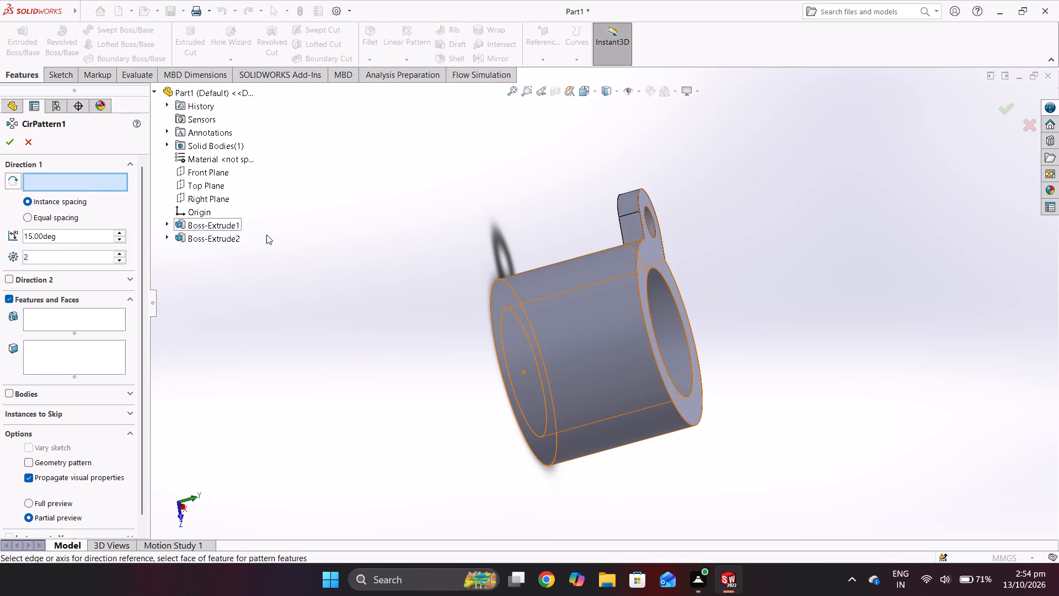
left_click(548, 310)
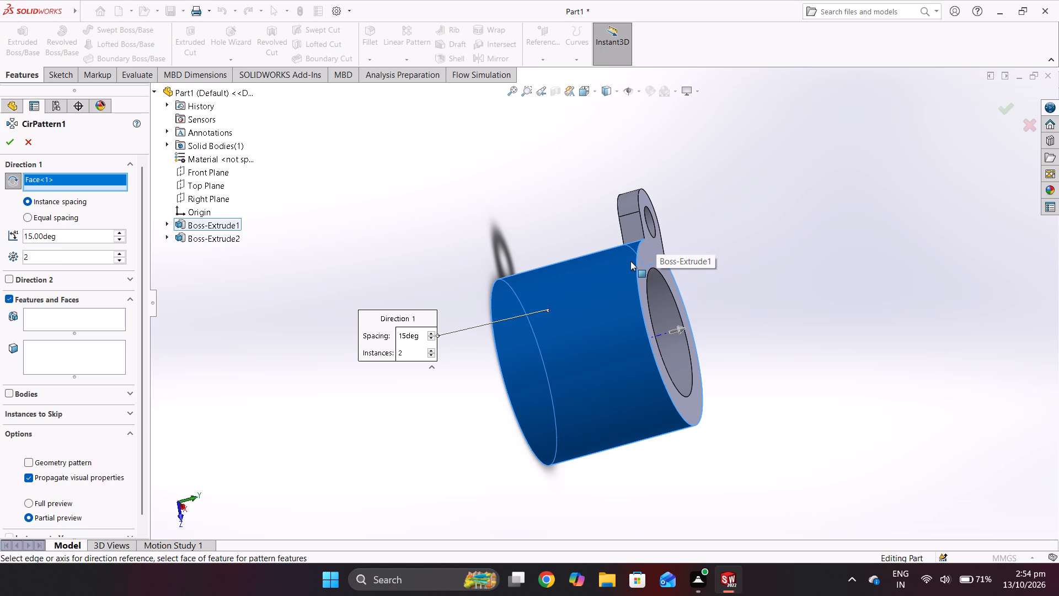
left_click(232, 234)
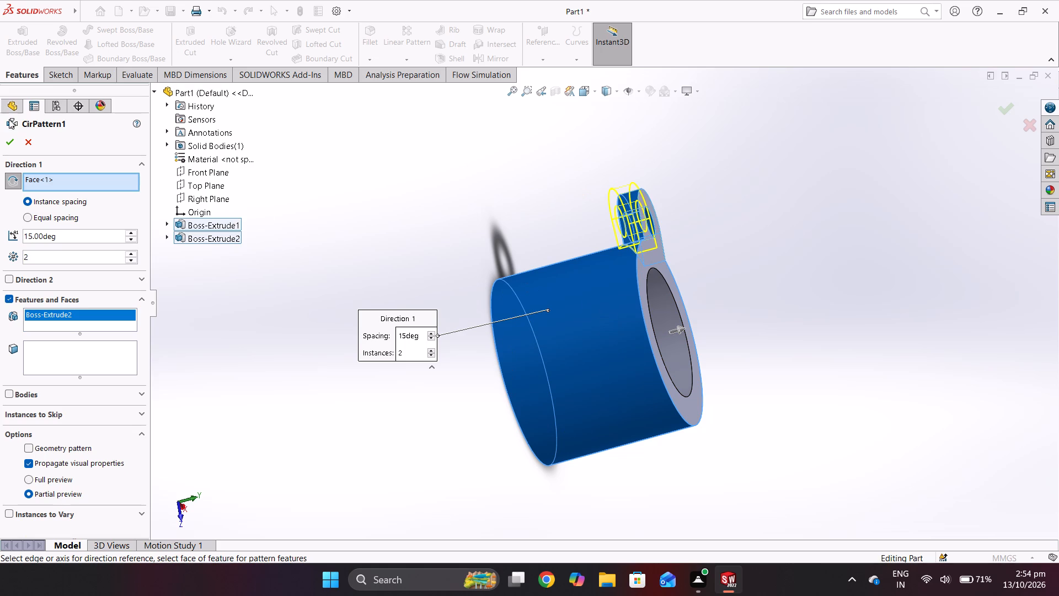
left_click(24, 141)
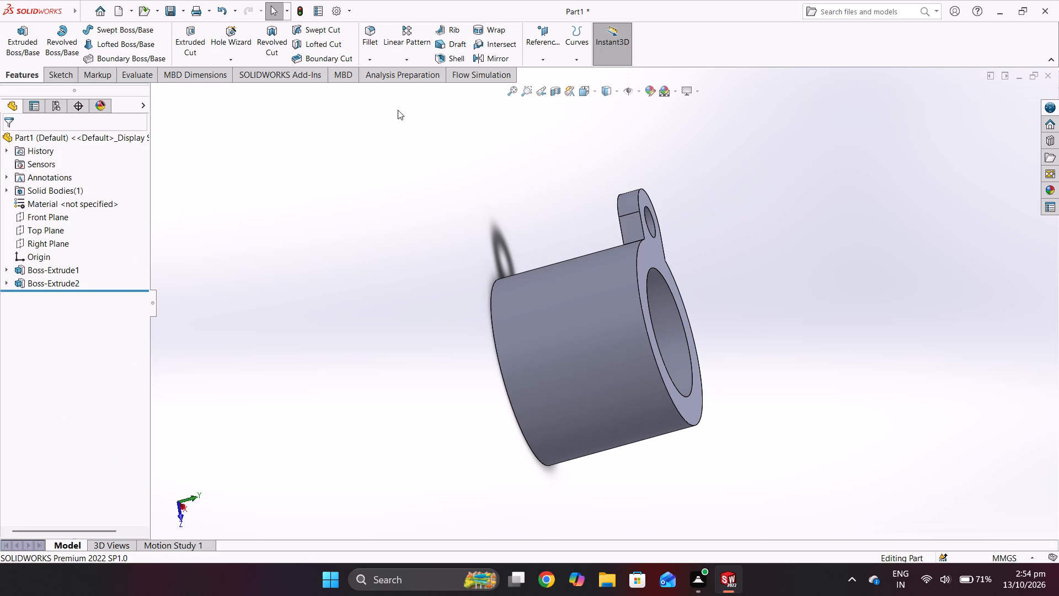
Start a circular pattern of the lug extrusion, using the cylinder's outer face as the rotation reference.
left_click(412, 63)
left_click(414, 86)
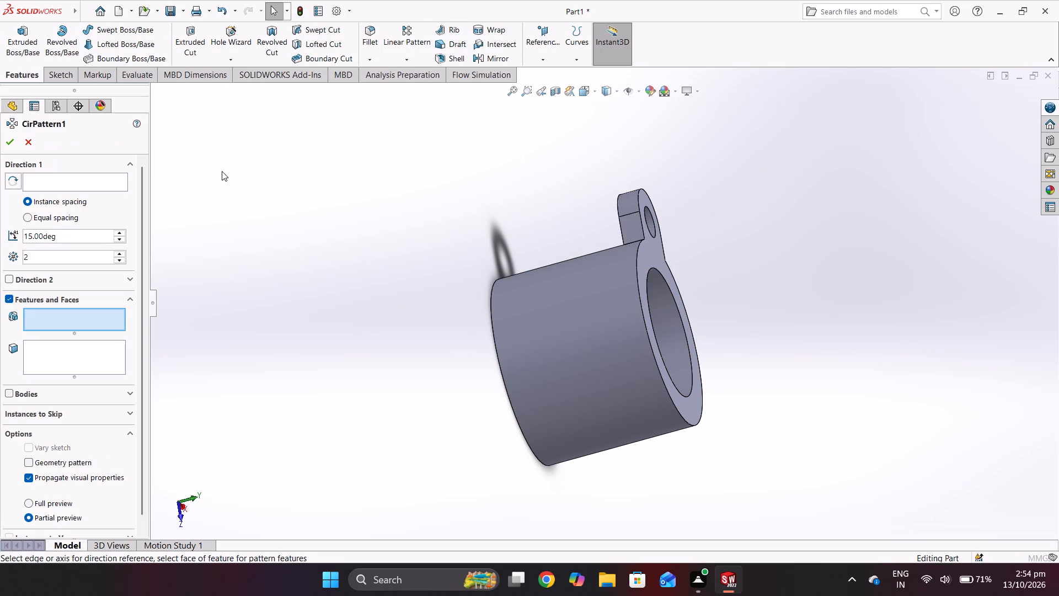
left_click(217, 241)
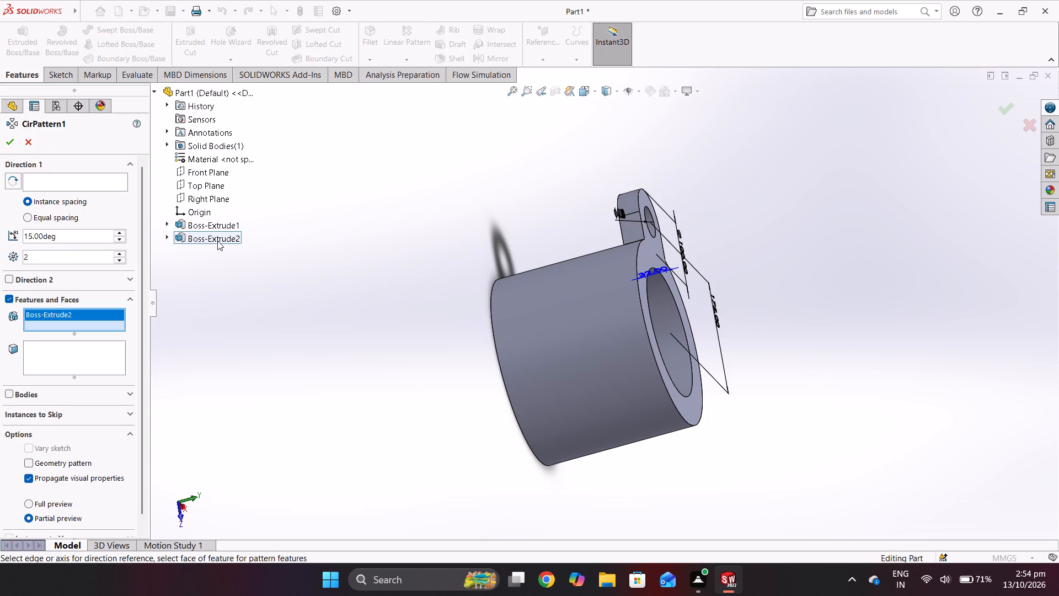
left_click(109, 184)
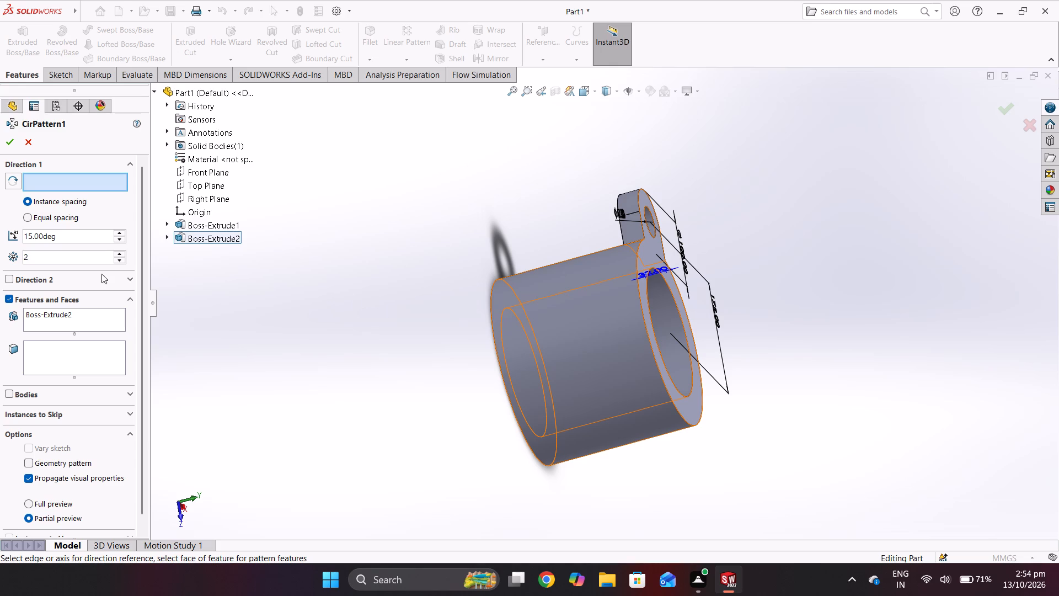
left_click(595, 338)
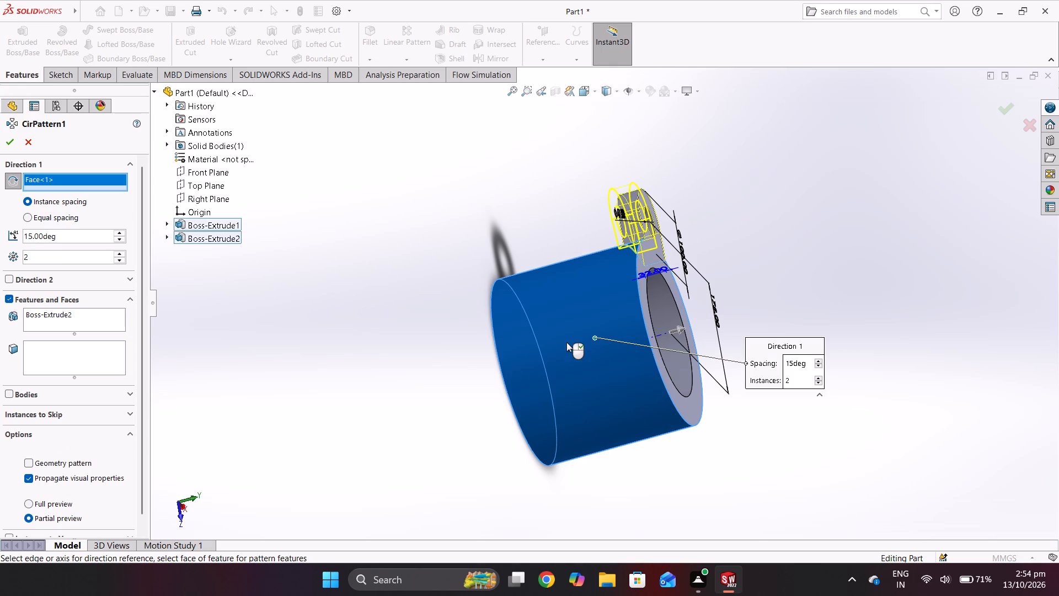
Set the lug pattern to 3 instances with equal spacing over 360 degrees and complete it.
double_click(96, 238)
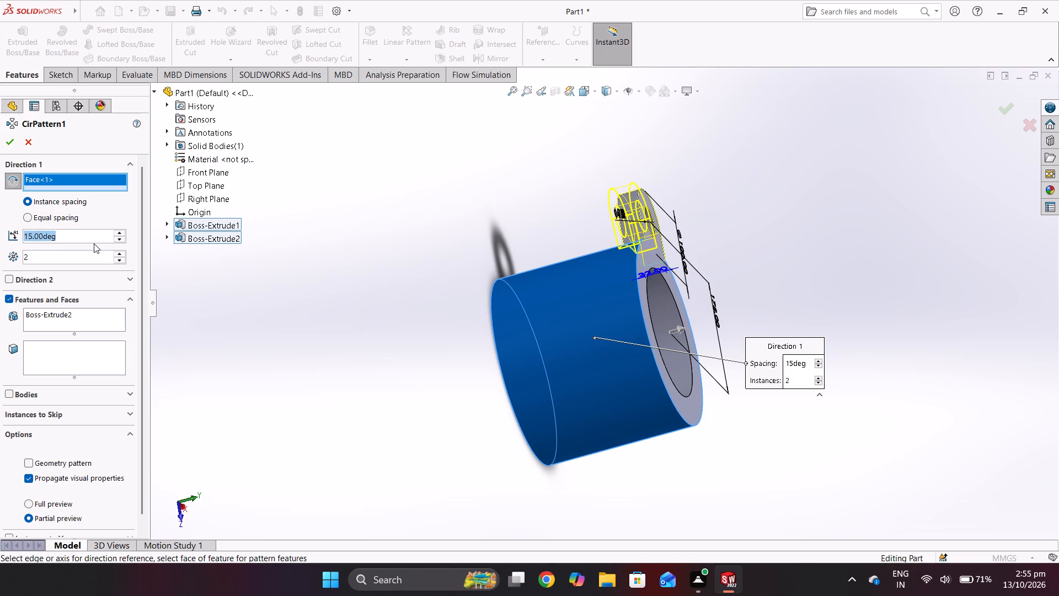
type("360")
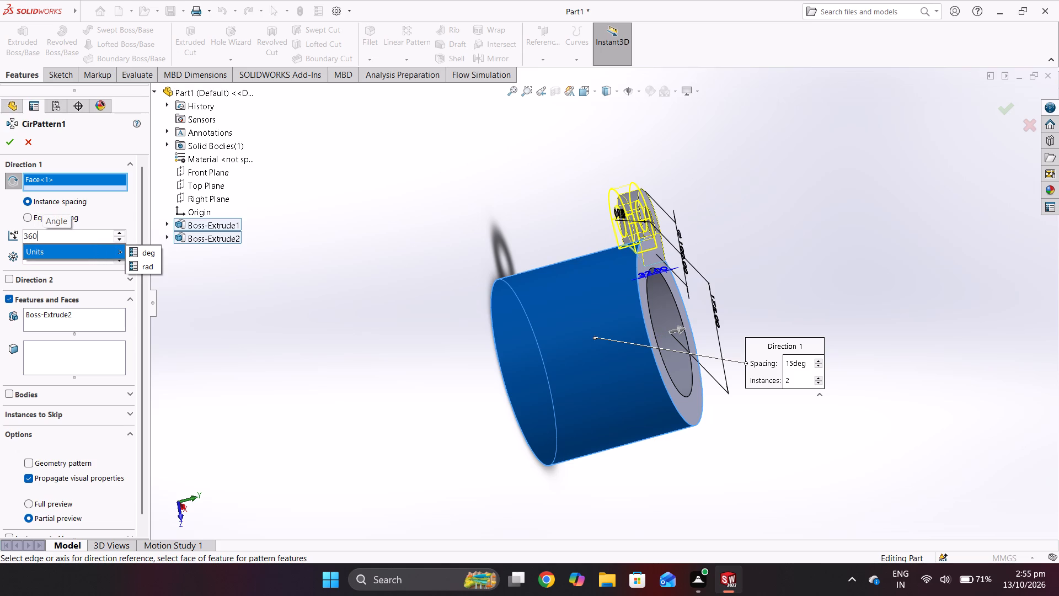
left_click(103, 252)
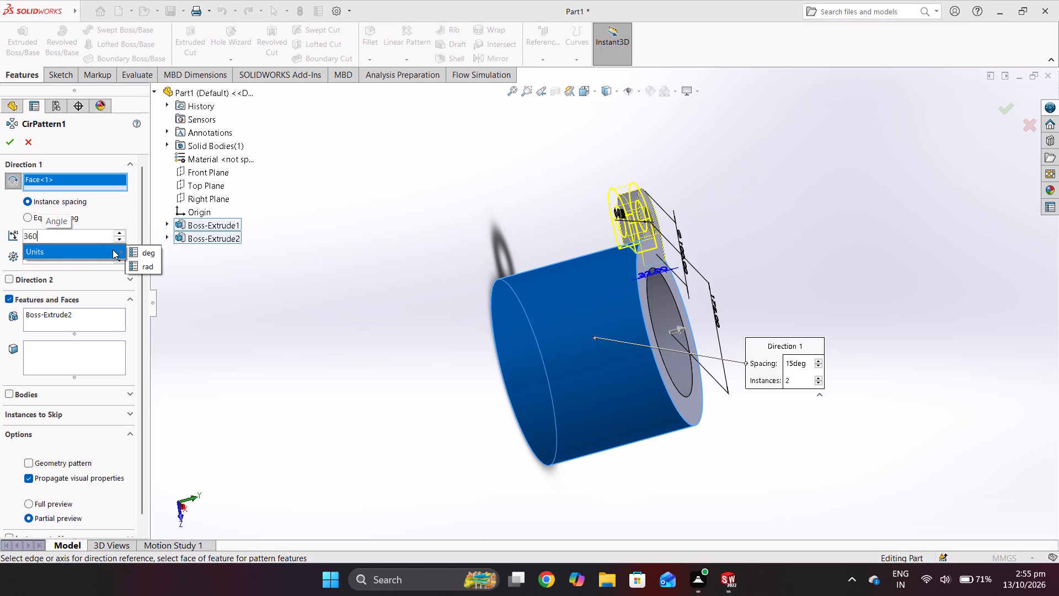
left_click(113, 249)
left_click(52, 262)
left_click(56, 259)
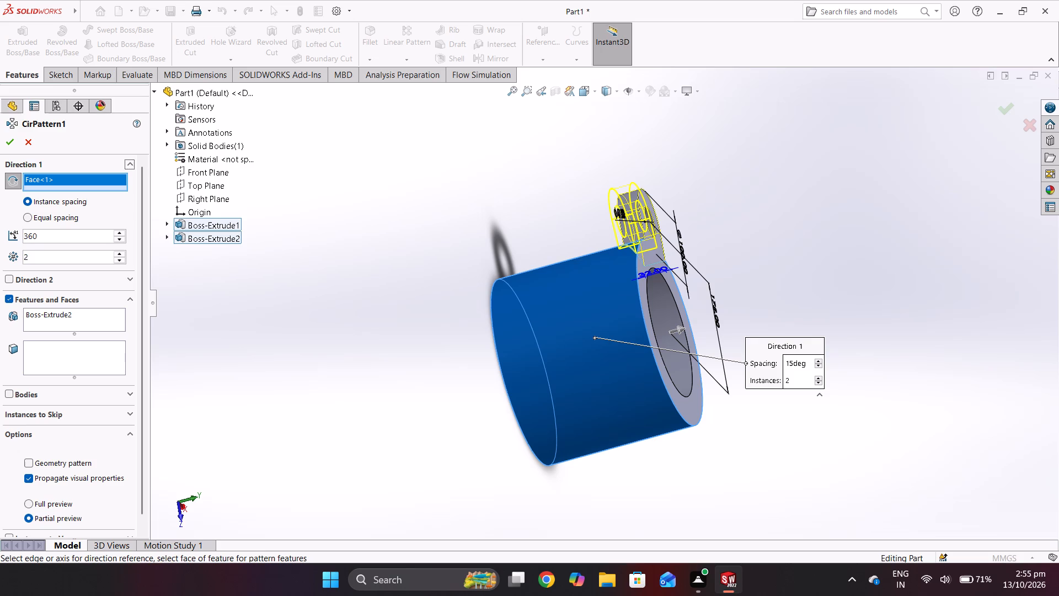
left_click(56, 259)
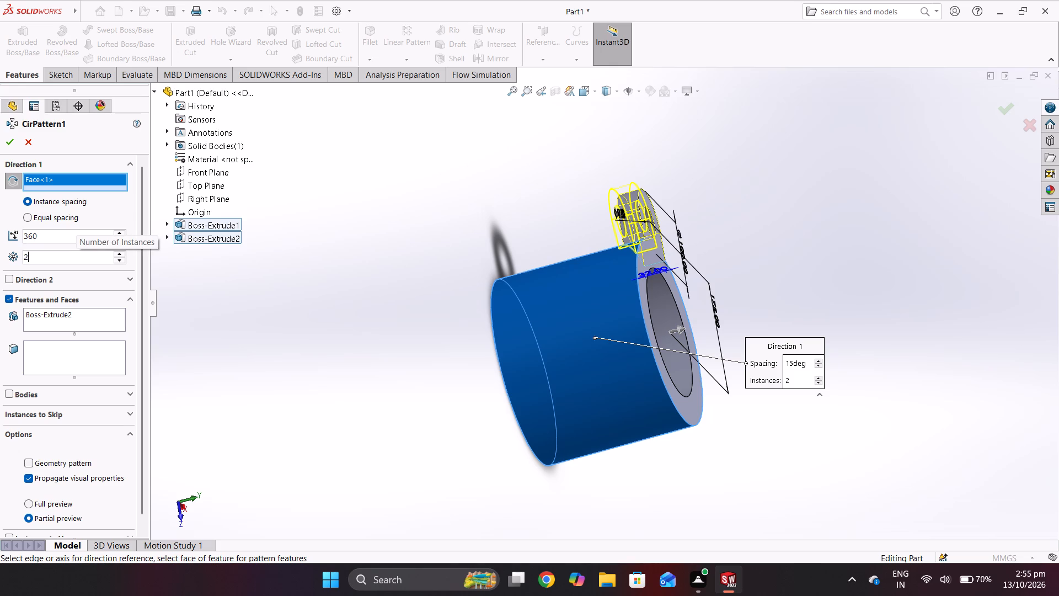
key("3")
key("BackSpace")
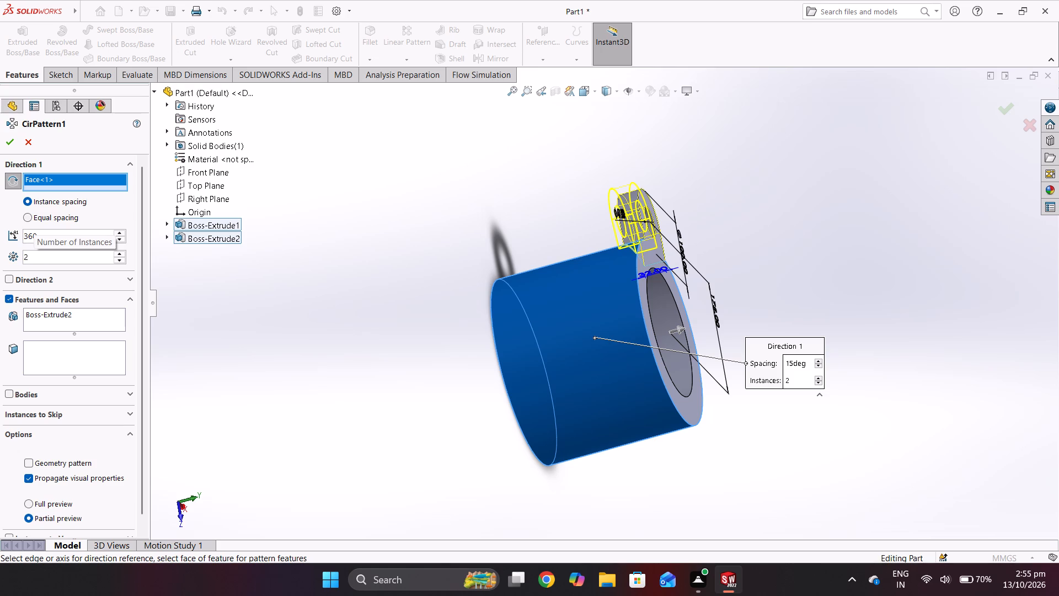
key("BackSpace")
key("3")
left_click(42, 218)
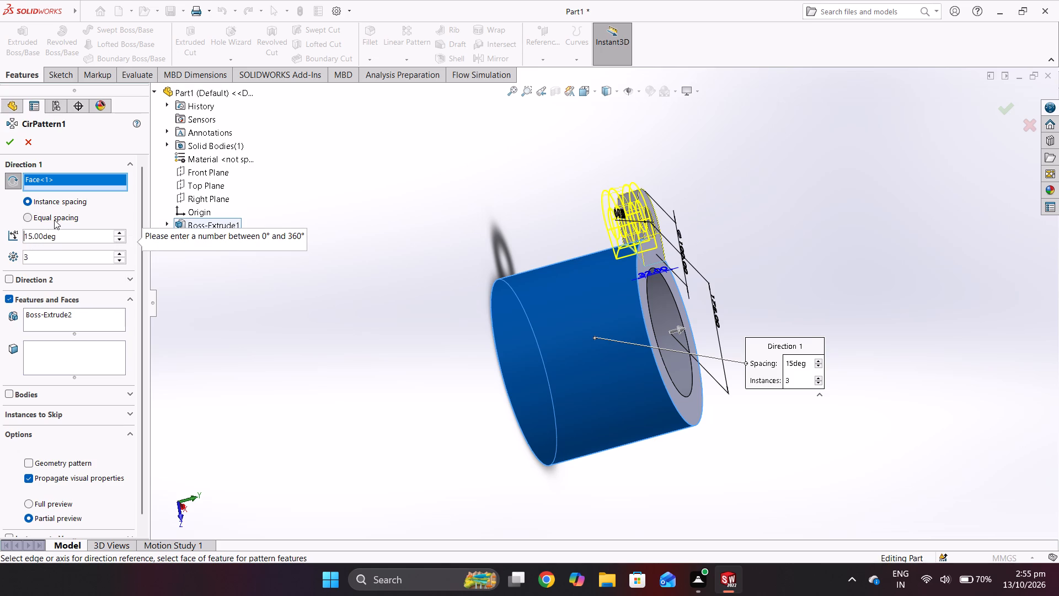
left_click(27, 215)
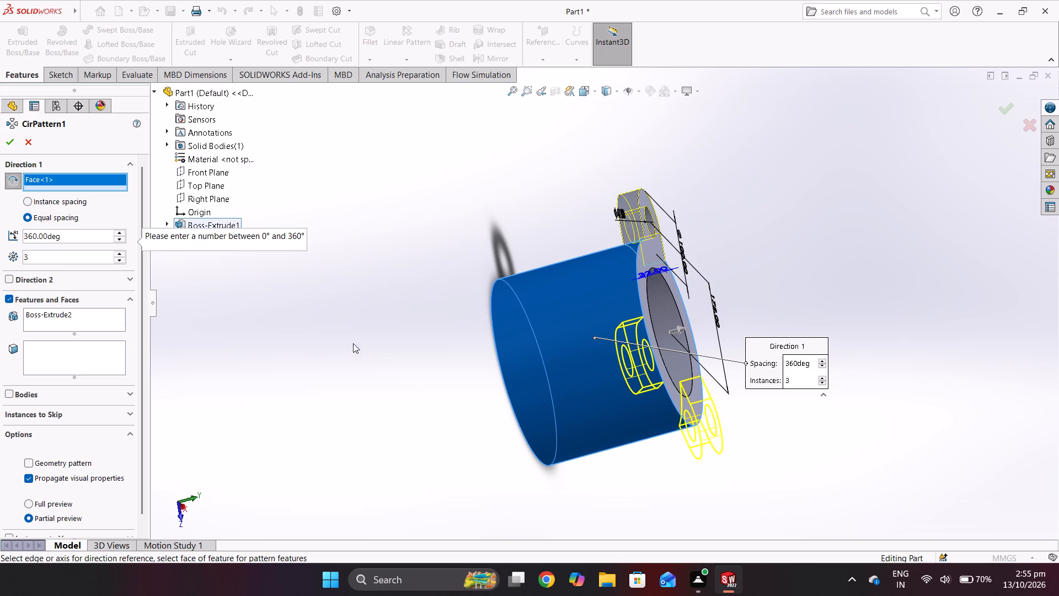
middle_click_drag(411, 338, 303, 337)
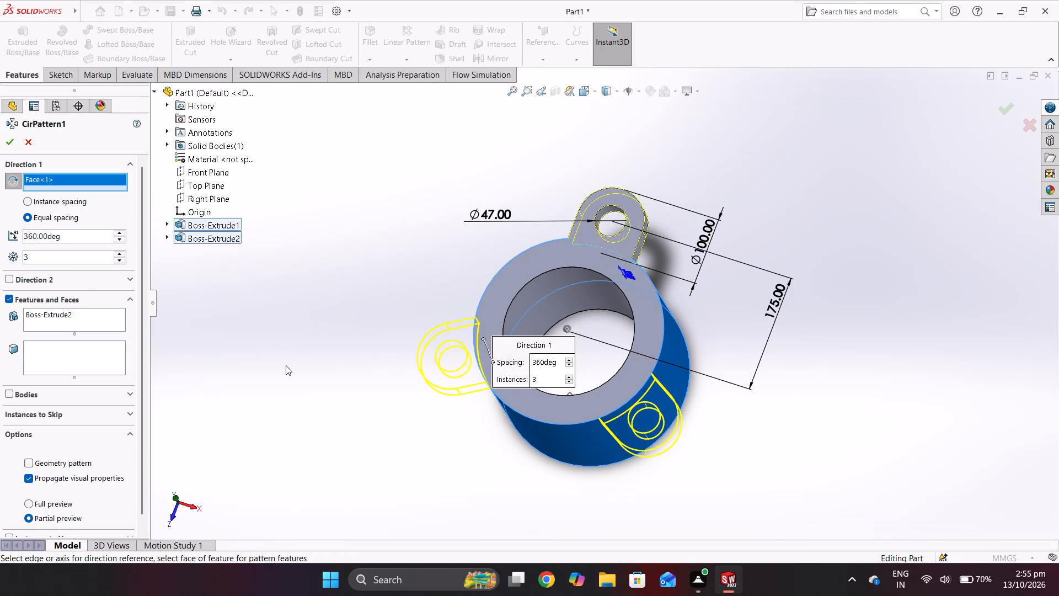
left_click(11, 145)
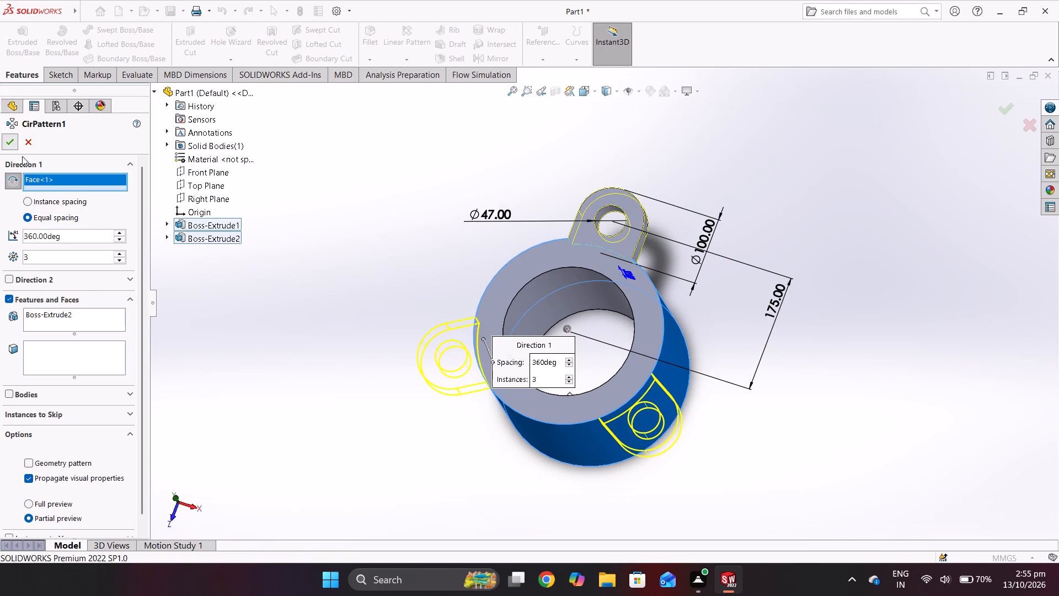
Create a reference plane midway between the cylinder's two end faces.
middle_click_drag(523, 448, 610, 397)
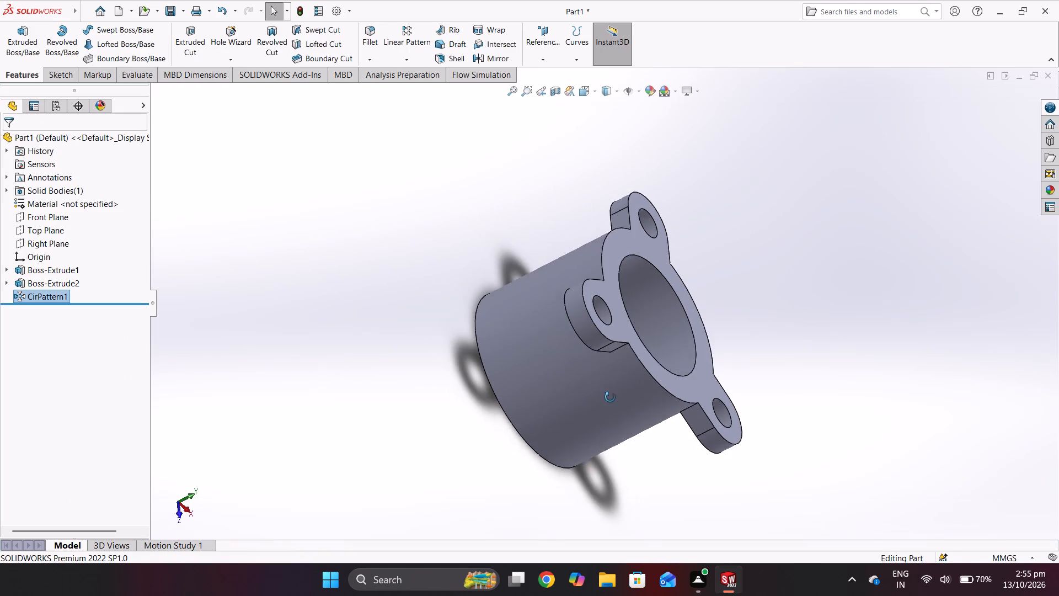
middle_click_drag(610, 397, 643, 293)
middle_click_drag(675, 370, 477, 447)
middle_click_drag(574, 403, 671, 389)
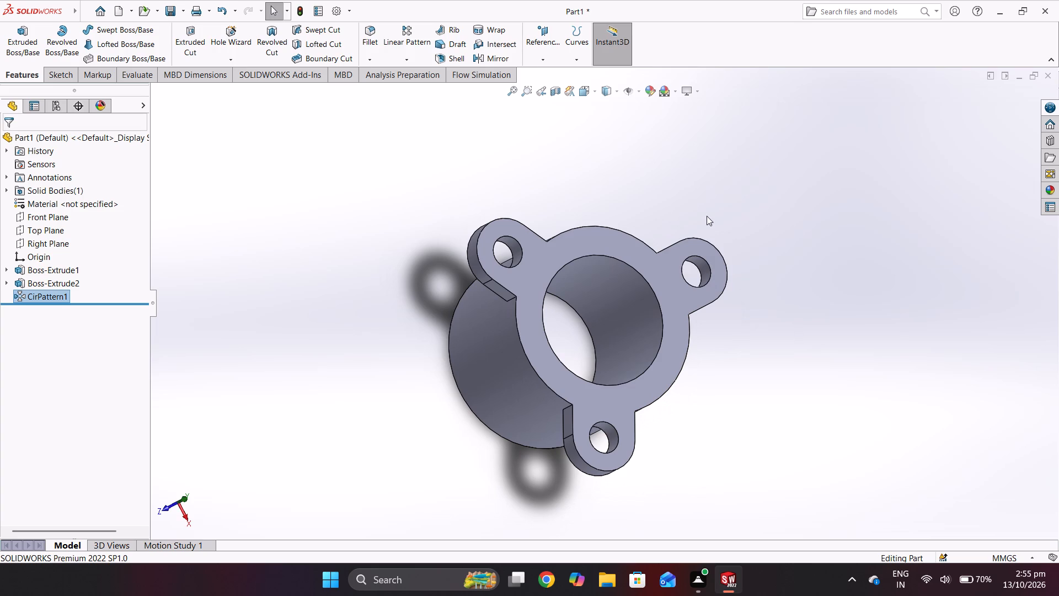
left_click(551, 64)
left_click(556, 74)
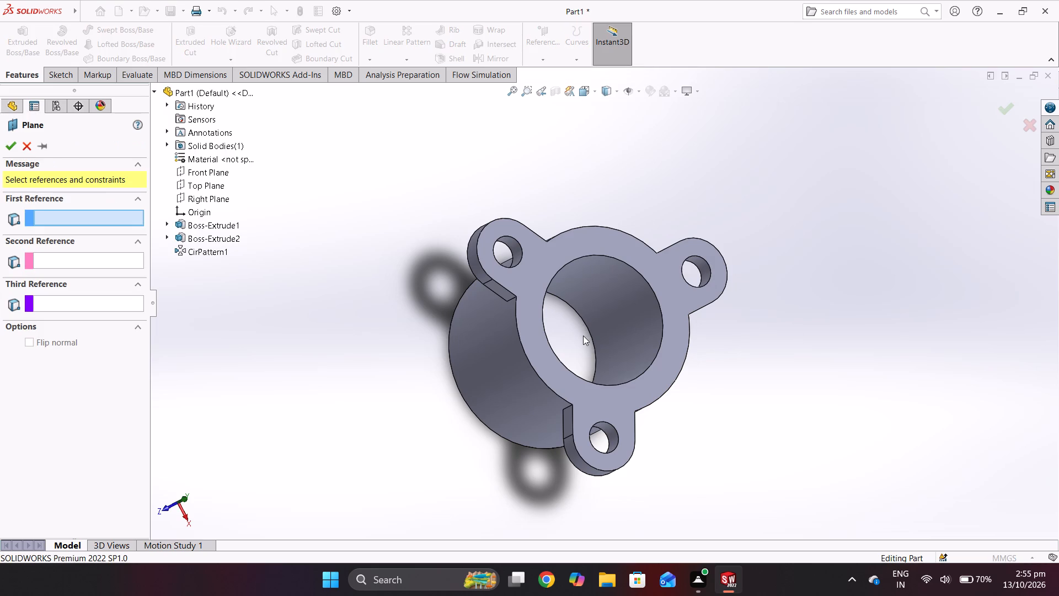
left_click(523, 285)
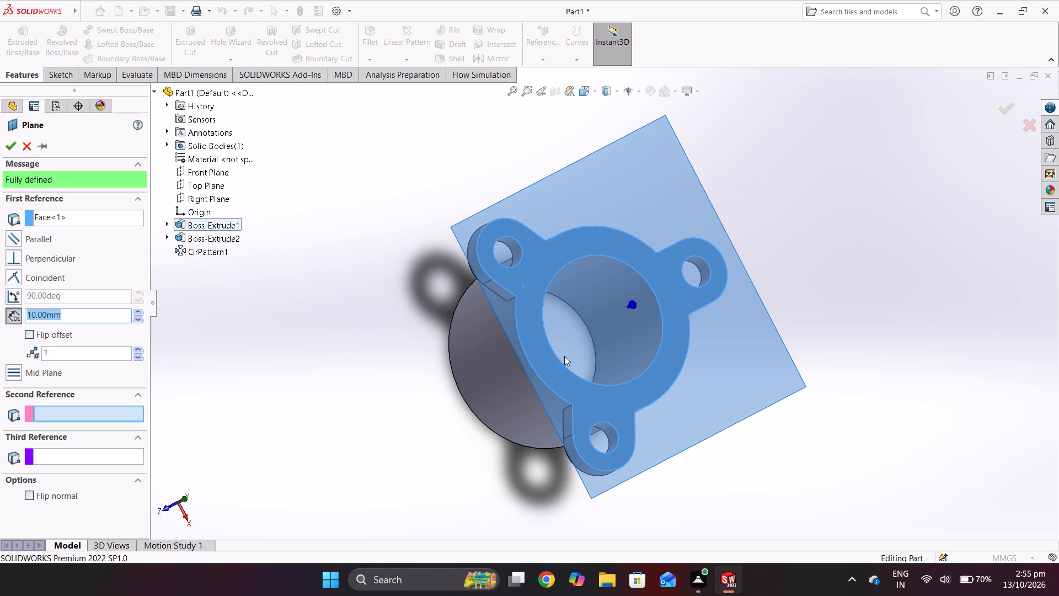
middle_click_drag(564, 356, 600, 265)
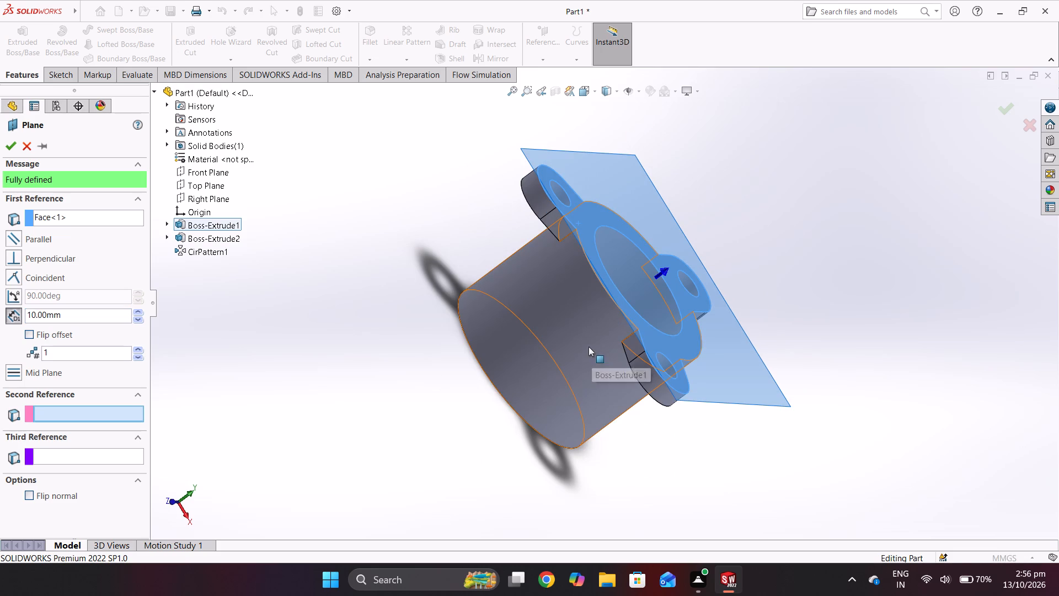
left_click(565, 339)
left_click(565, 339)
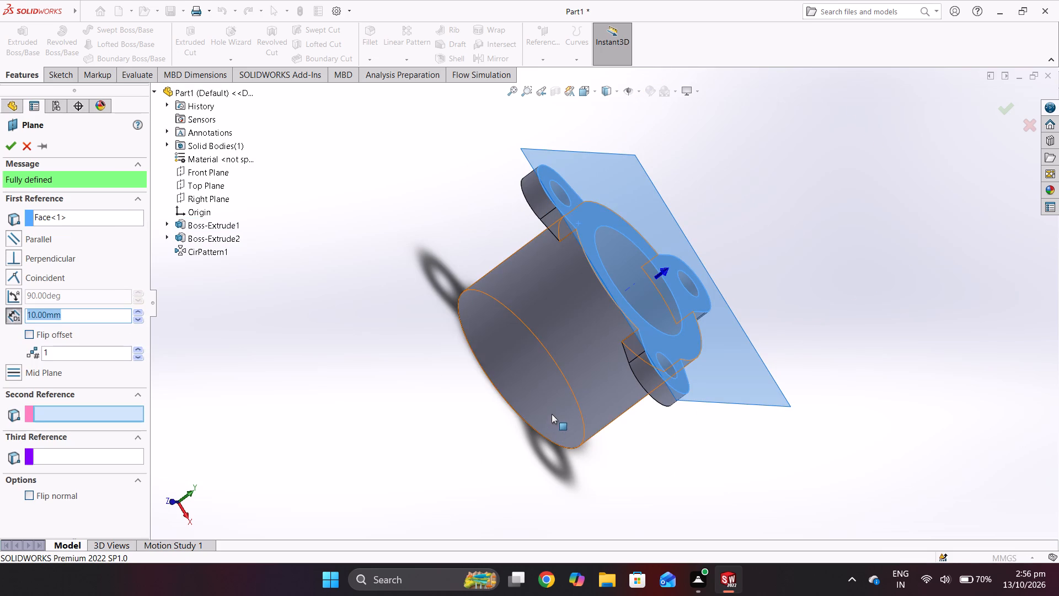
middle_click_drag(552, 414, 604, 378)
left_click(584, 371)
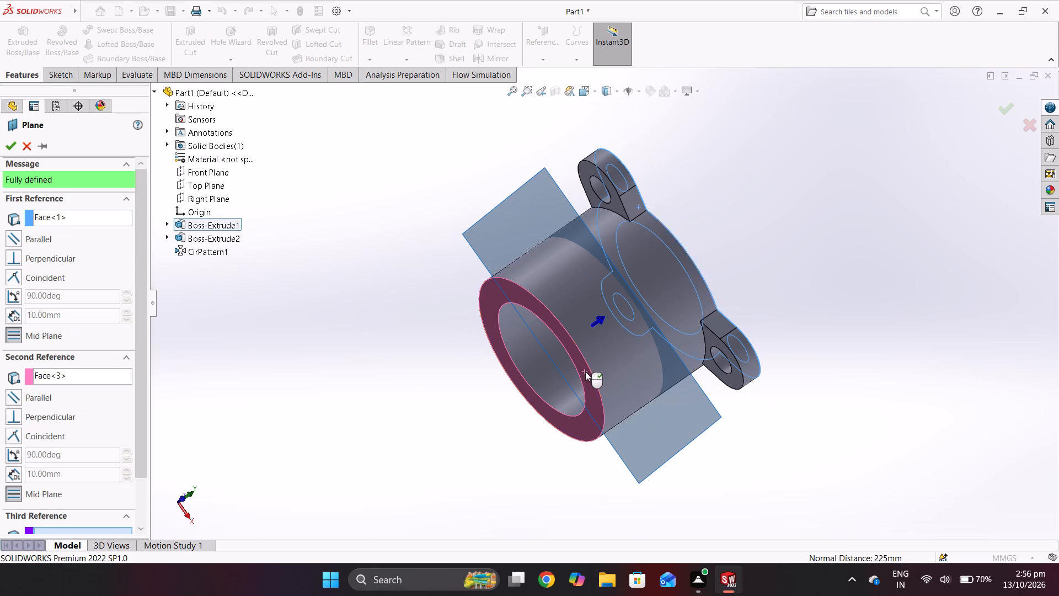
left_click(14, 147)
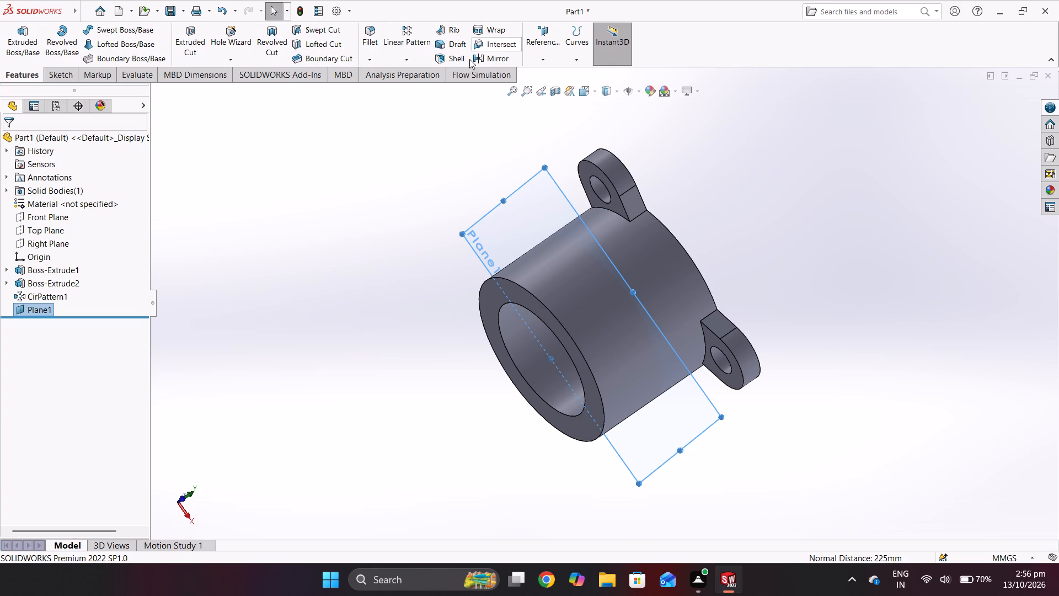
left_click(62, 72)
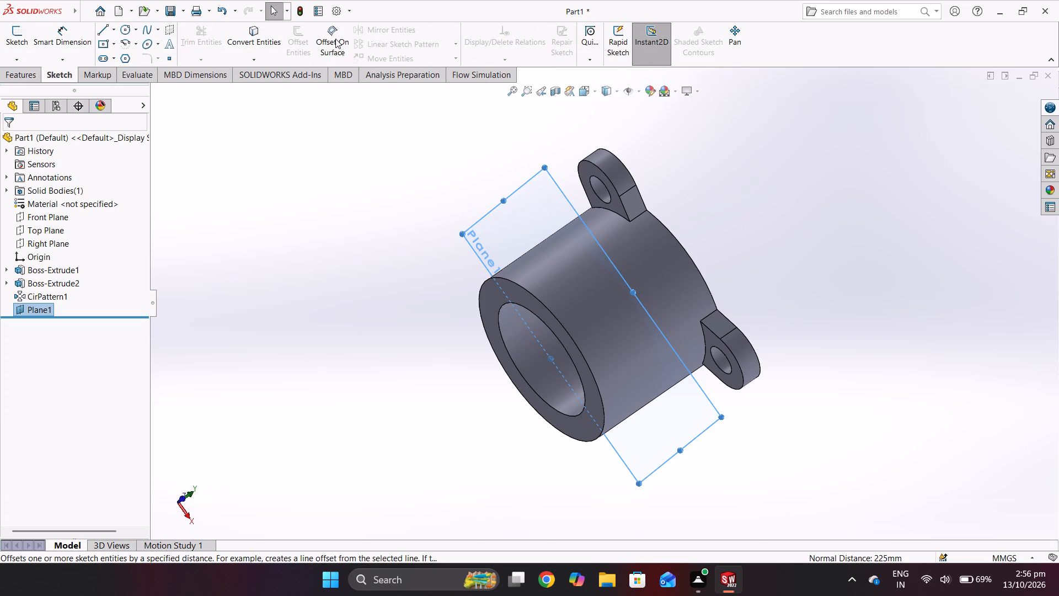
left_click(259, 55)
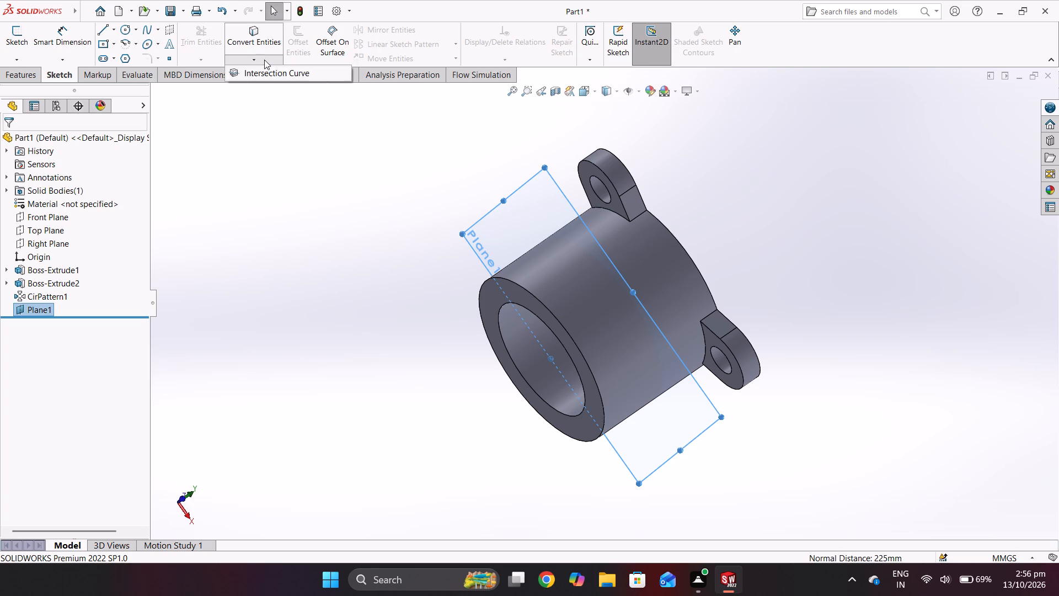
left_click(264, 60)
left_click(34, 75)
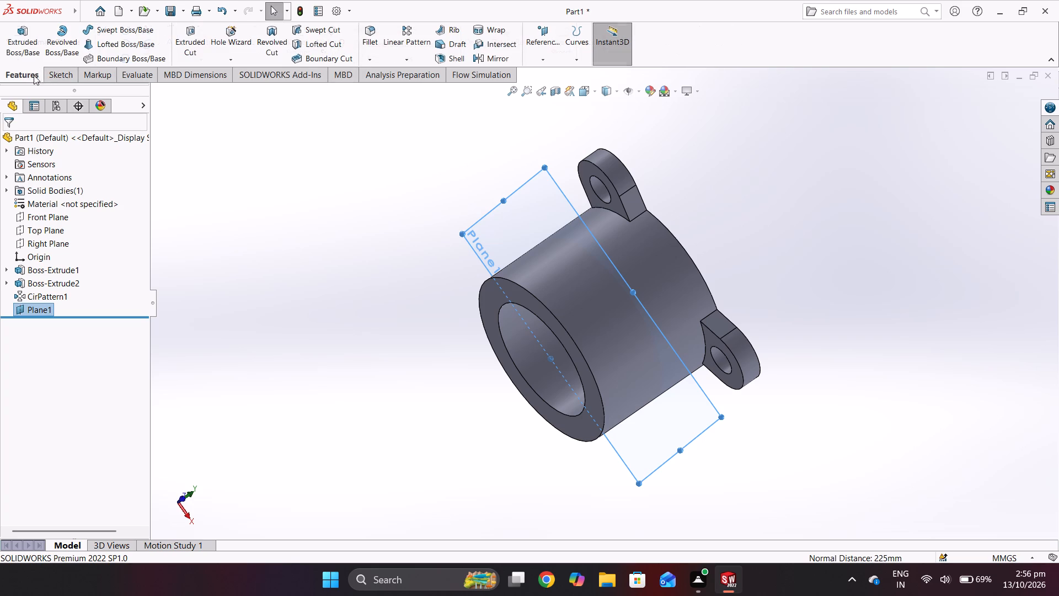
Start a mirror about the mid-plane with the lug-side end face as secondary, selecting the cylinder extrusion and circular lug pattern as features.
left_click(494, 58)
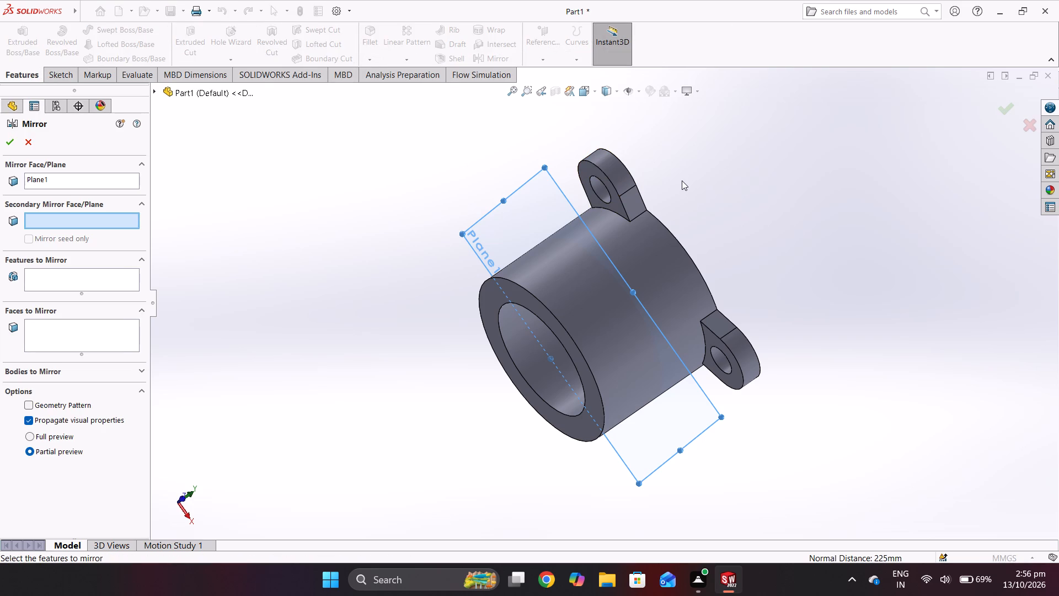
middle_click_drag(683, 183, 634, 204)
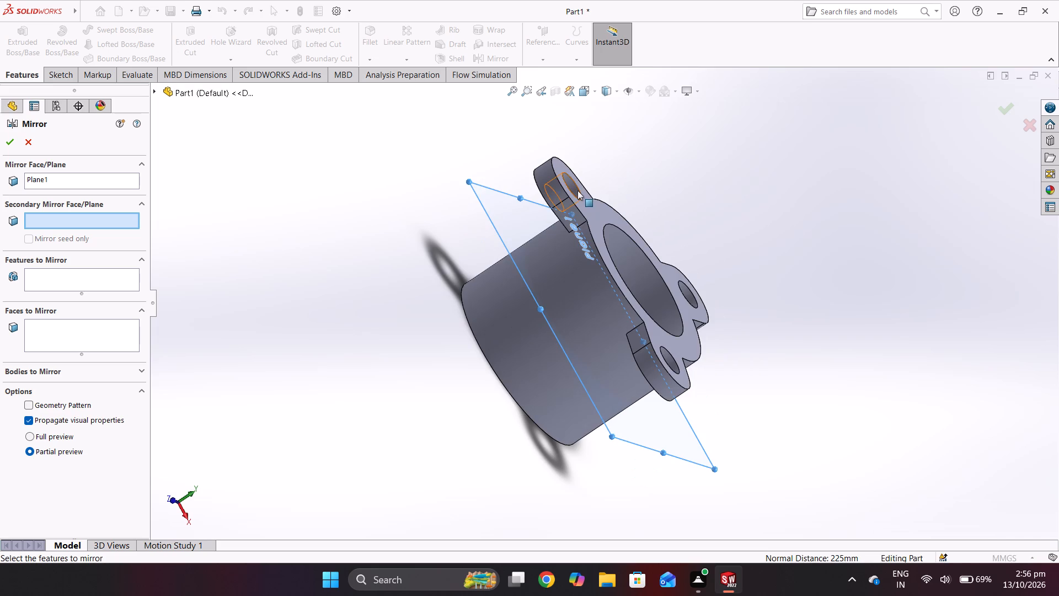
left_click(582, 185)
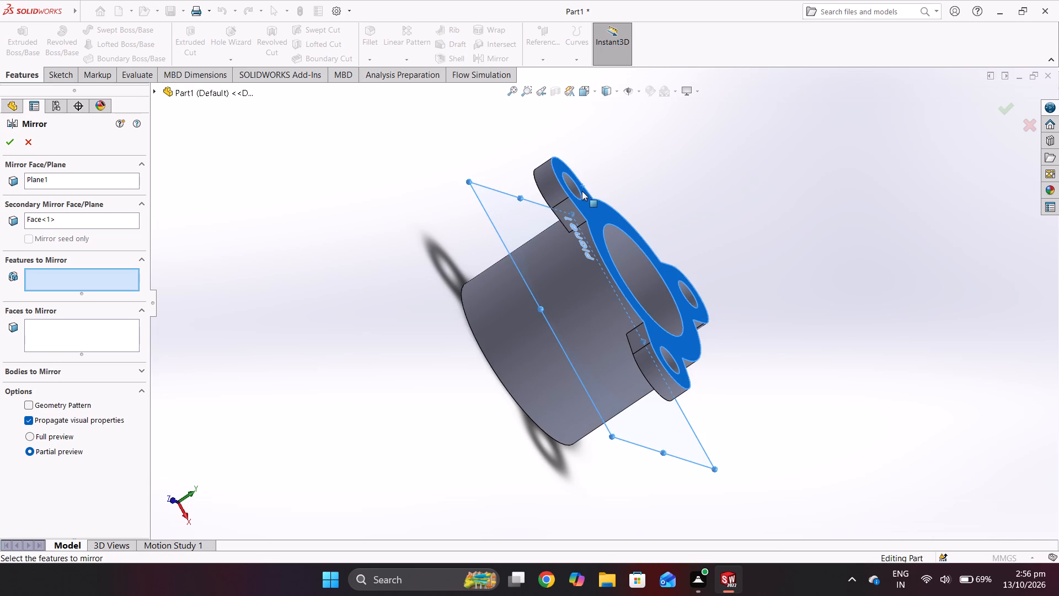
left_click(493, 358)
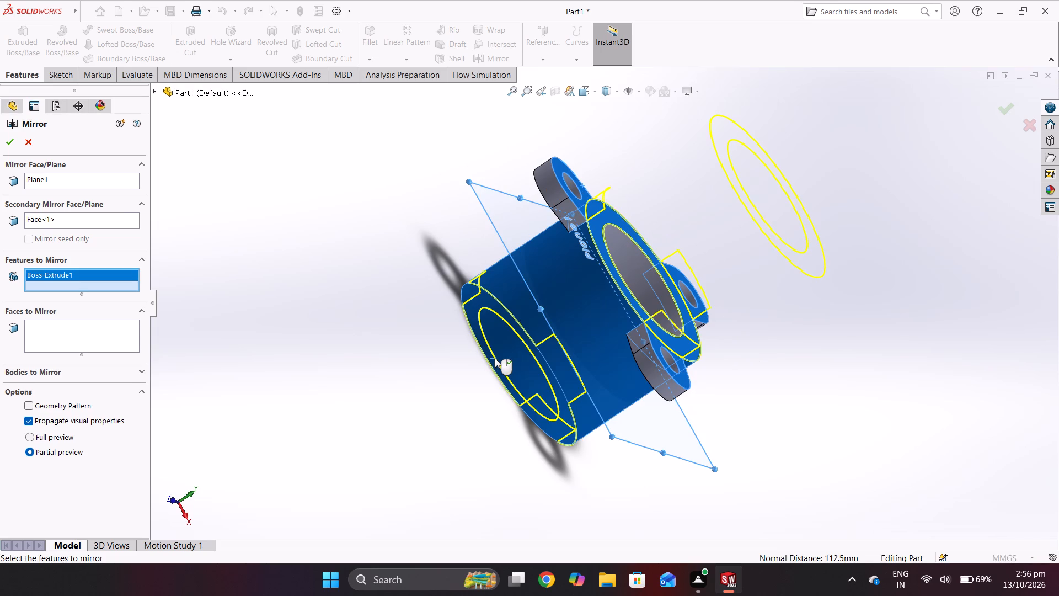
left_click(629, 272)
left_click(580, 192)
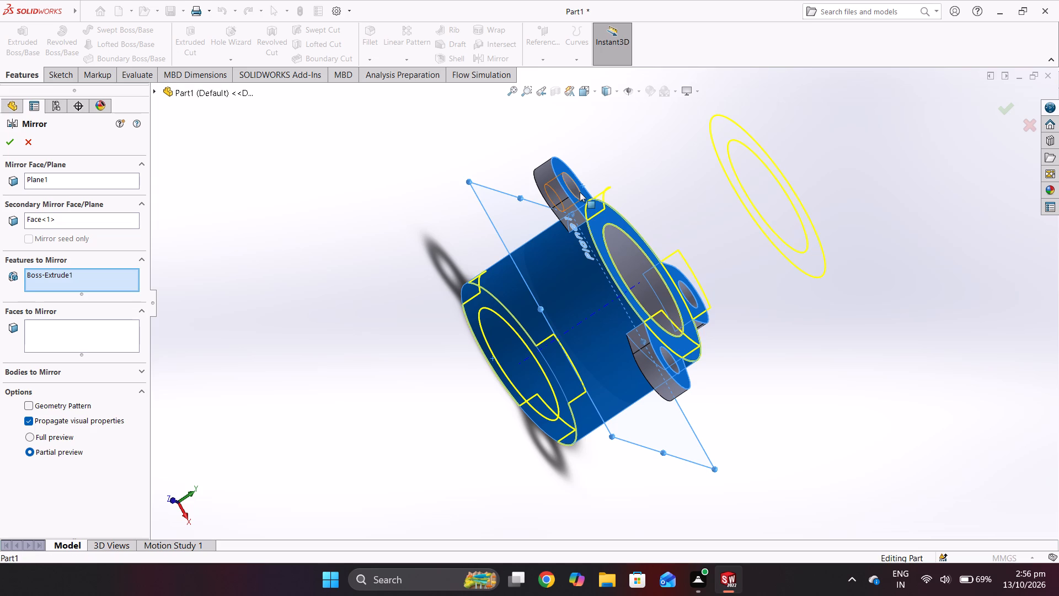
Inspect the mirror preview and remove the lug-side end face from the secondary mirror reference.
middle_click_drag(577, 246, 613, 232)
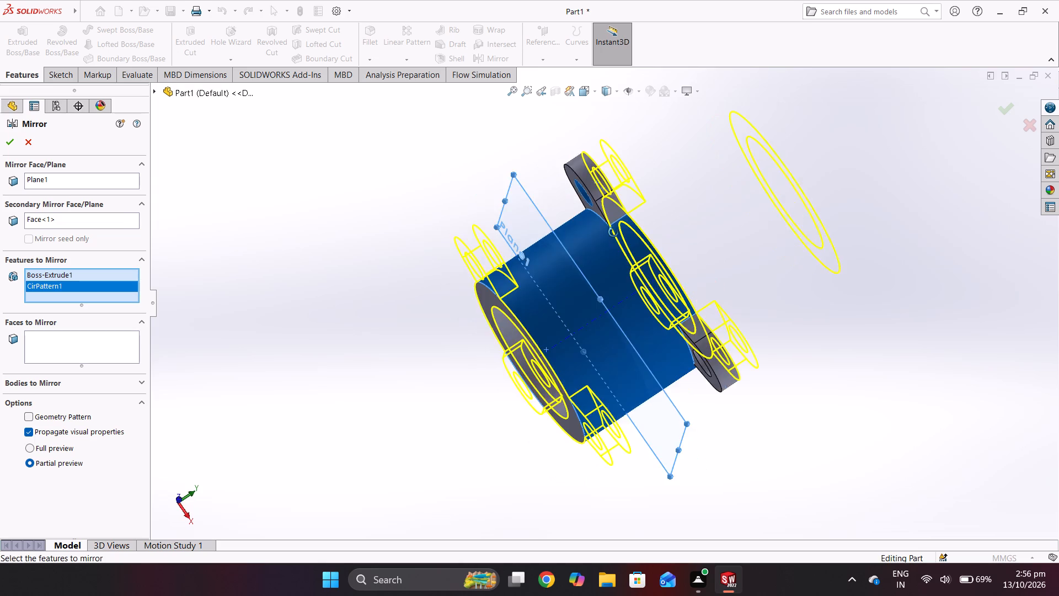
middle_click_drag(613, 232, 591, 150)
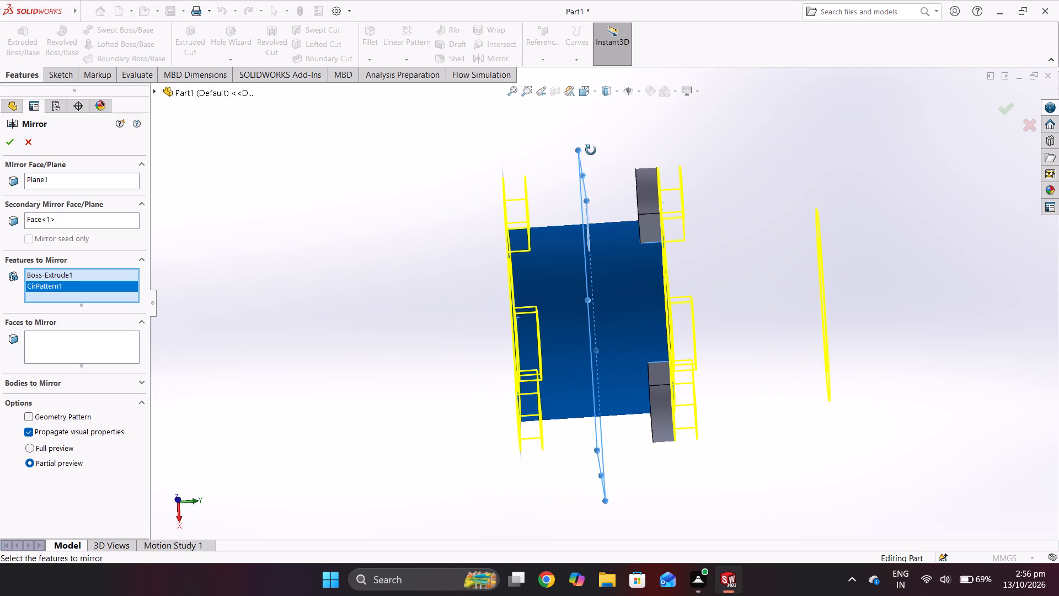
middle_click_drag(591, 150, 714, 179)
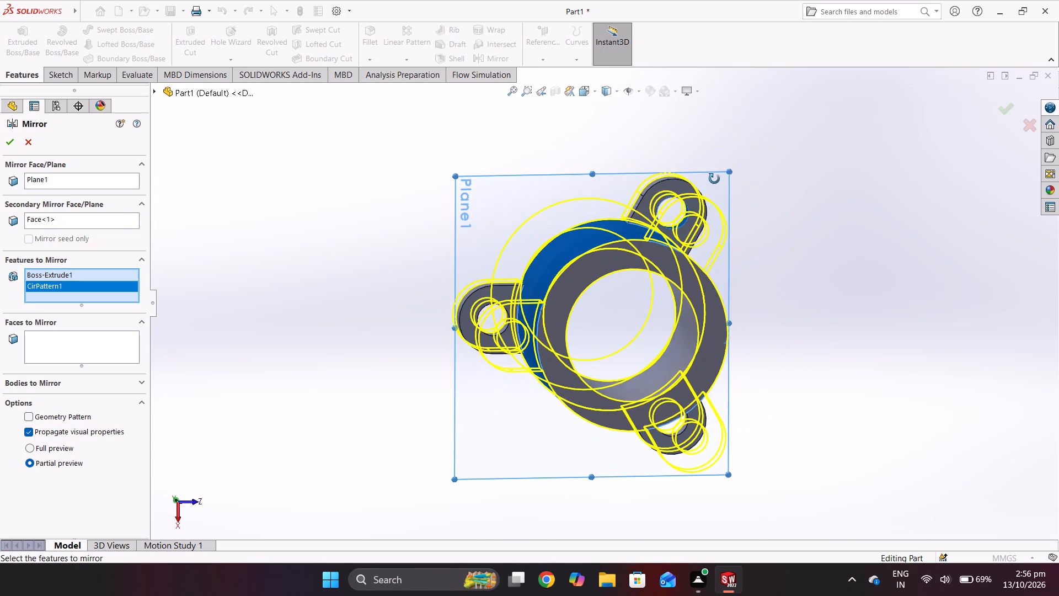
middle_click_drag(714, 179, 595, 228)
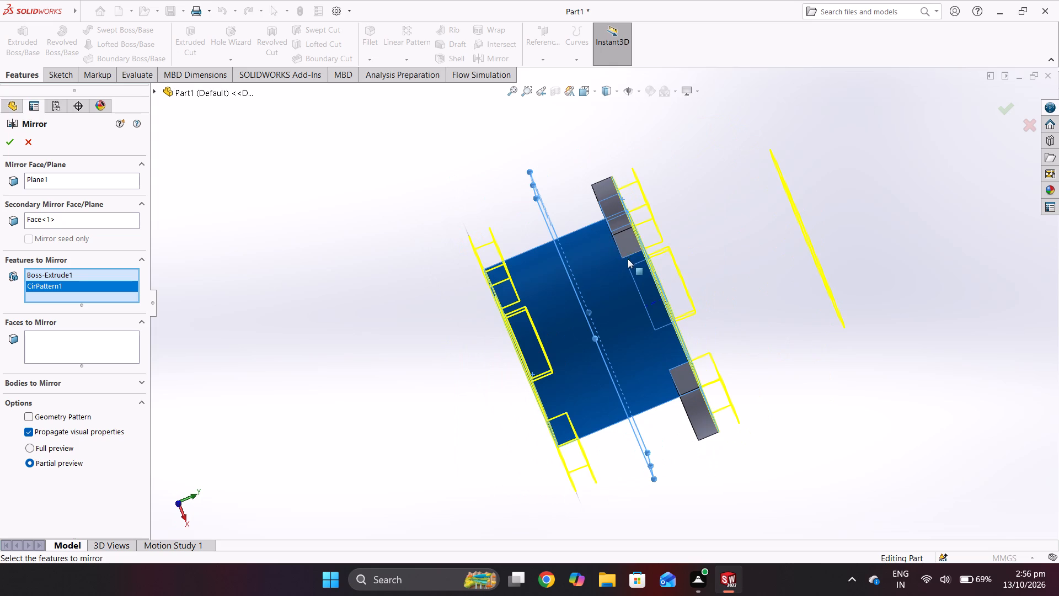
left_click(809, 241)
middle_click_drag(612, 342, 646, 320)
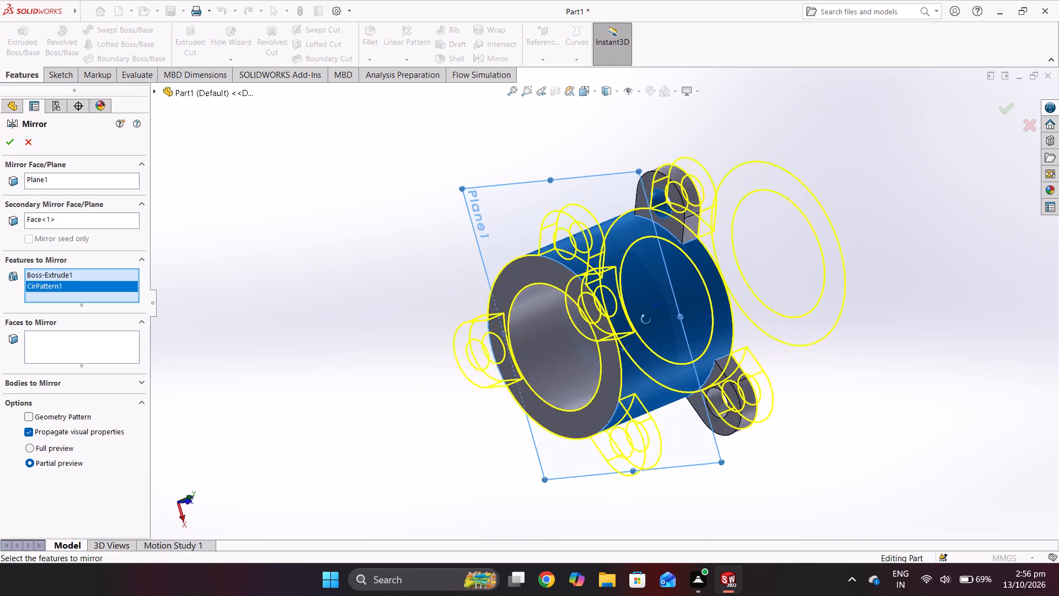
middle_click_drag(646, 320, 530, 343)
left_click(532, 313)
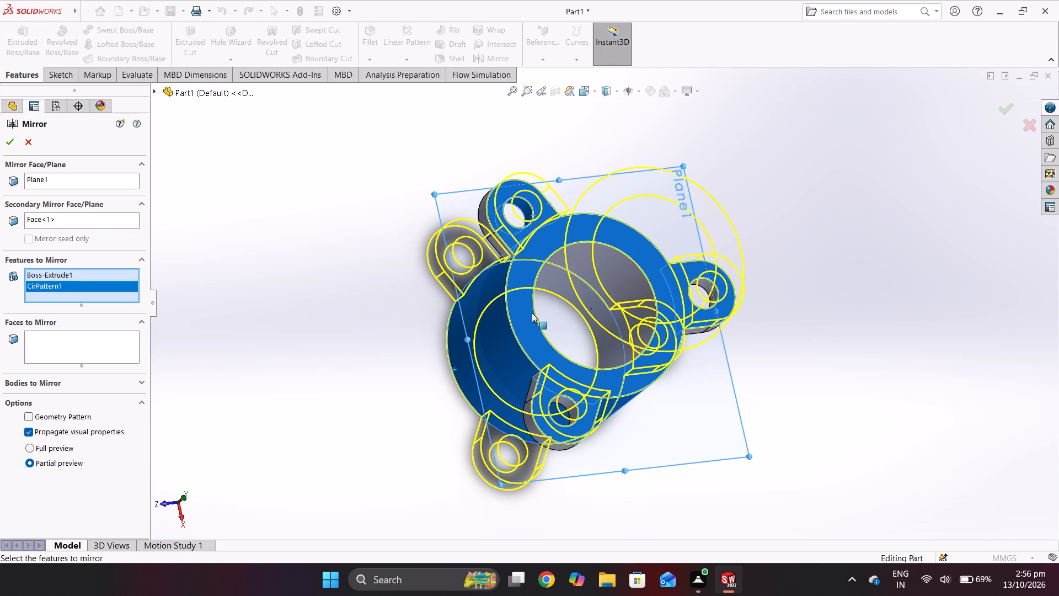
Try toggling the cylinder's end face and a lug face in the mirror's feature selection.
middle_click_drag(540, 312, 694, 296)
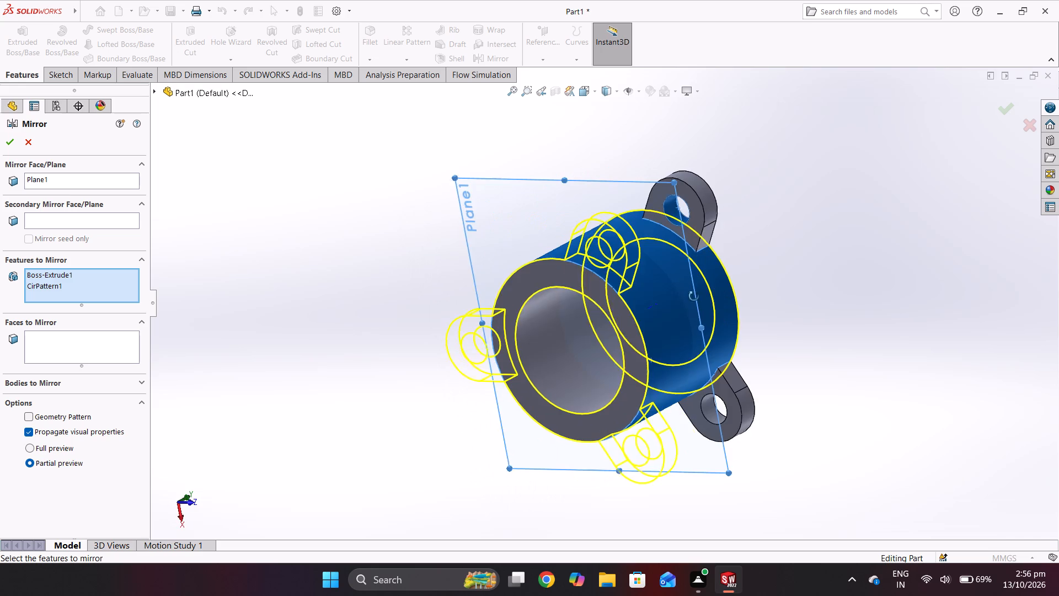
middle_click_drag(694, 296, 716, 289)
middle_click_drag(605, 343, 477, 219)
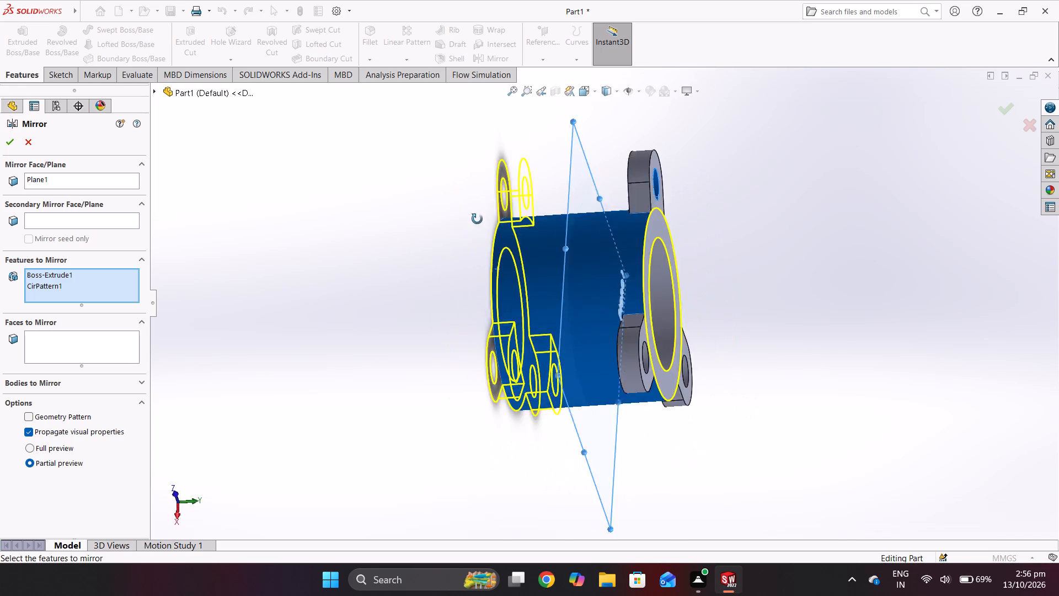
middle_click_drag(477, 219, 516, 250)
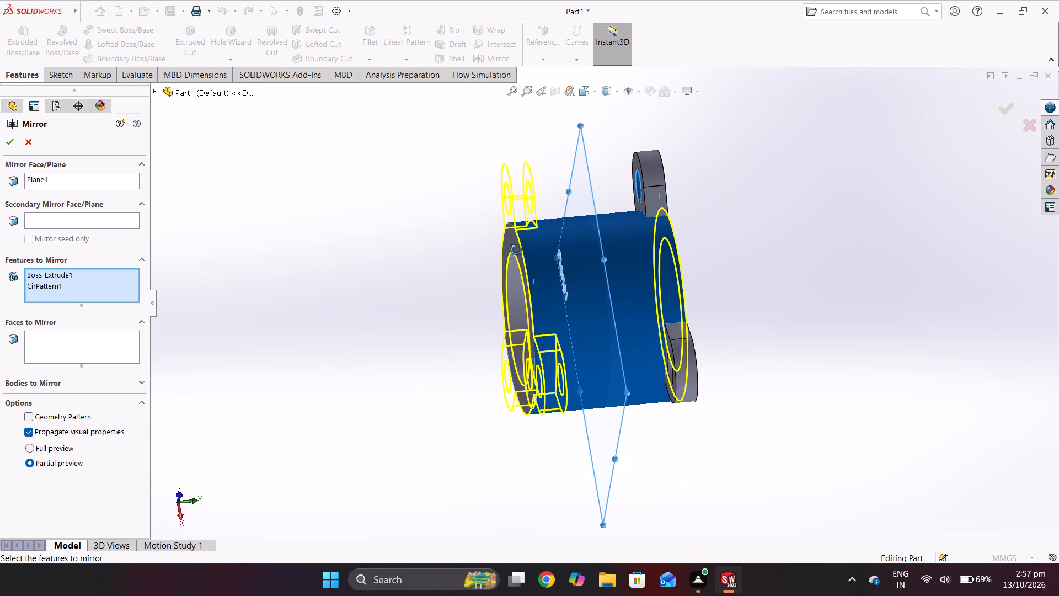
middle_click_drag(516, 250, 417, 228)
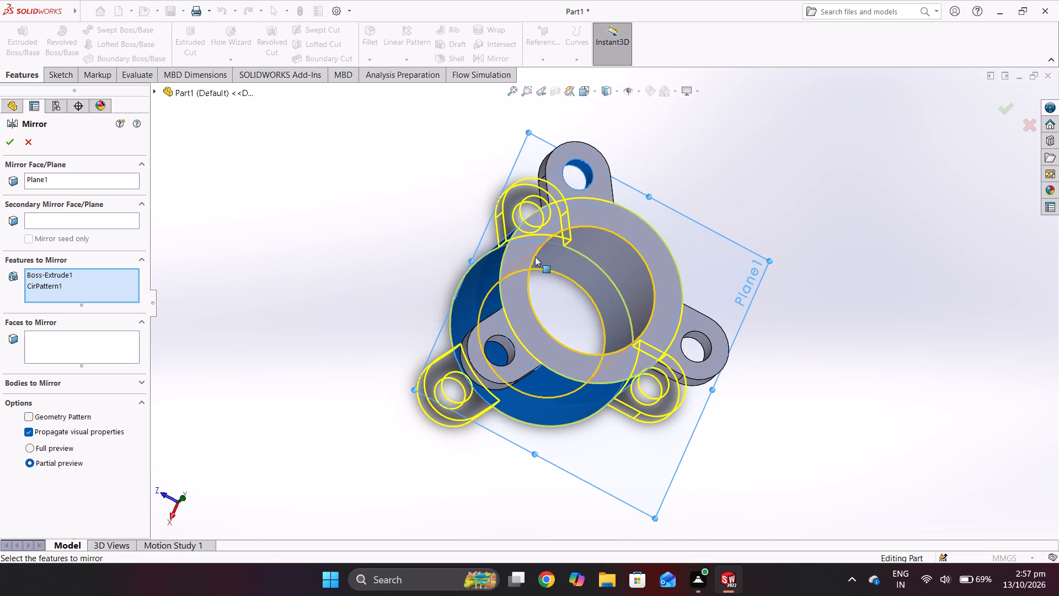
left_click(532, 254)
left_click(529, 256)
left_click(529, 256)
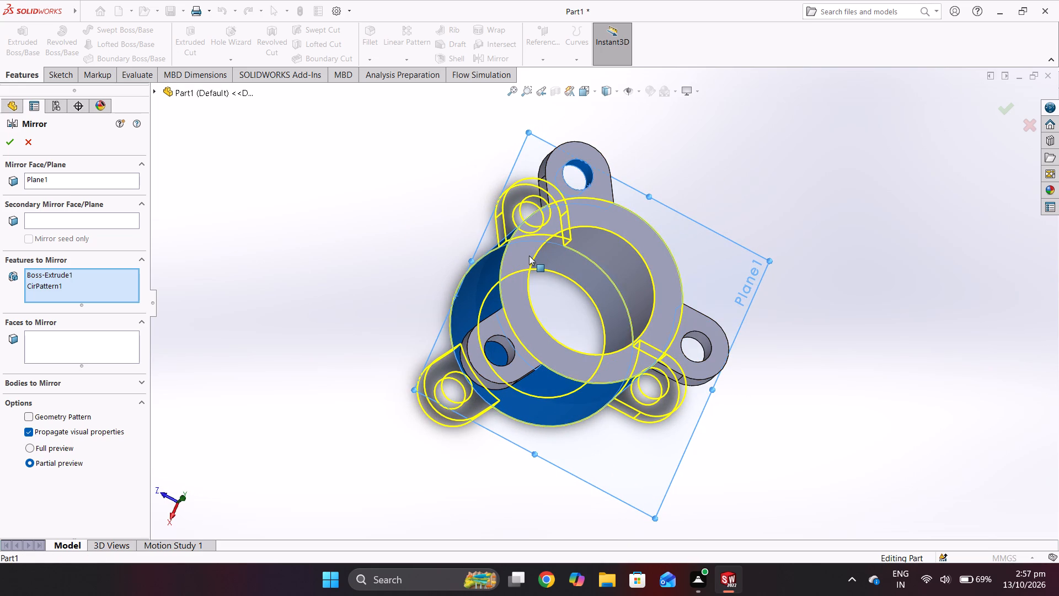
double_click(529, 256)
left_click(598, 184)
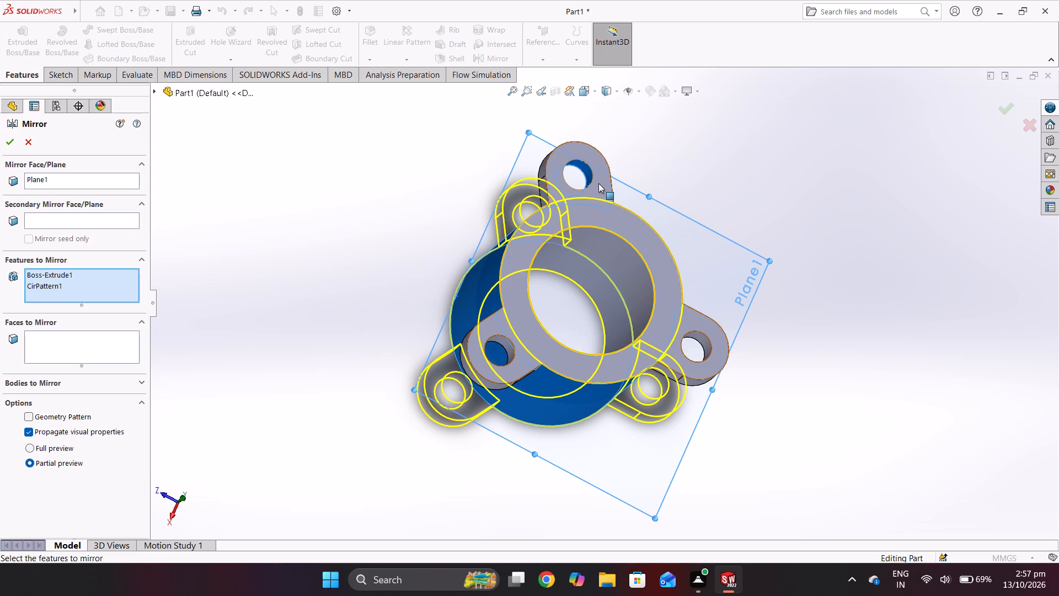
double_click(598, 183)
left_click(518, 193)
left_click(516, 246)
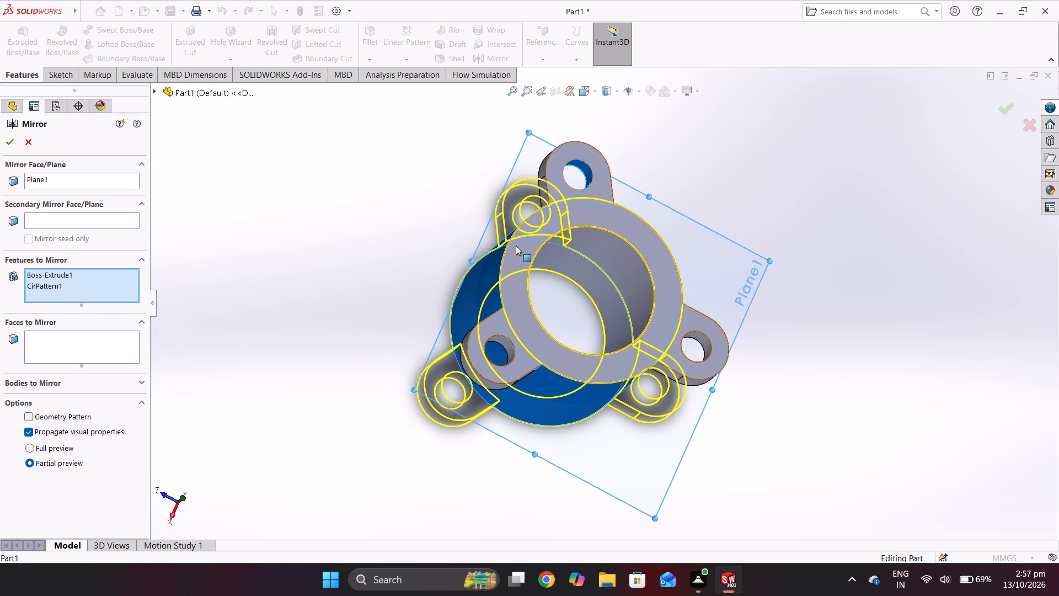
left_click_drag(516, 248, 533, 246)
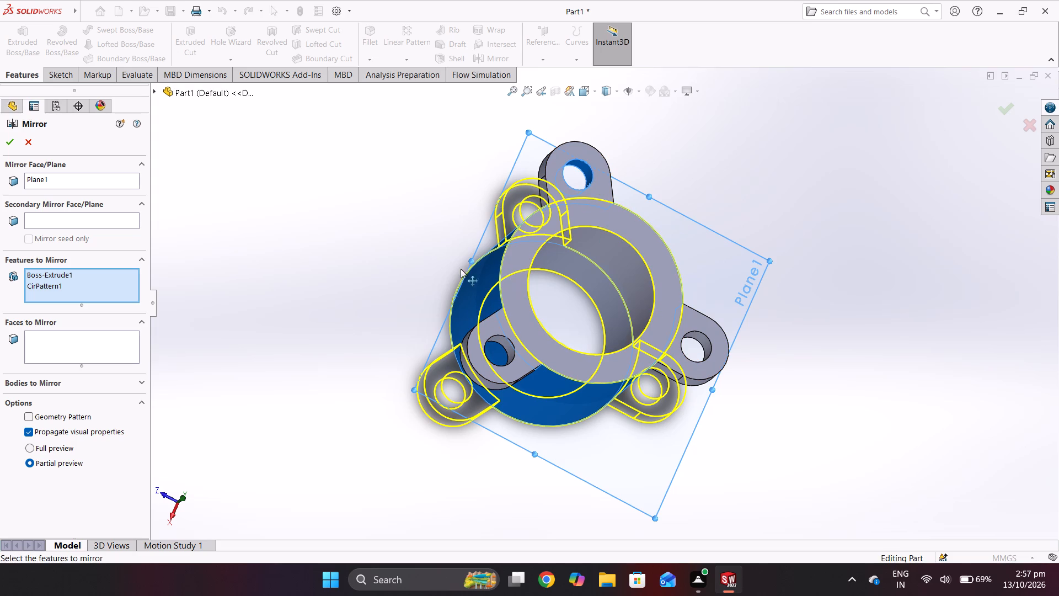
Complete the mirror about the mid-plane with the cylinder extrusion and the circular lug pattern as the mirrored features.
left_click(92, 278)
left_click(88, 288)
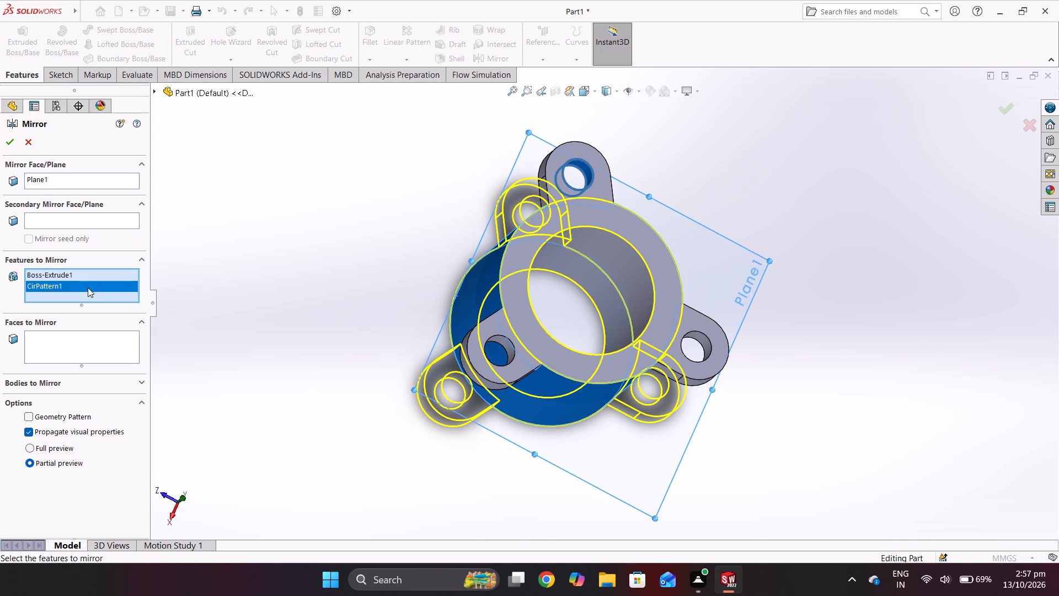
left_click(96, 278)
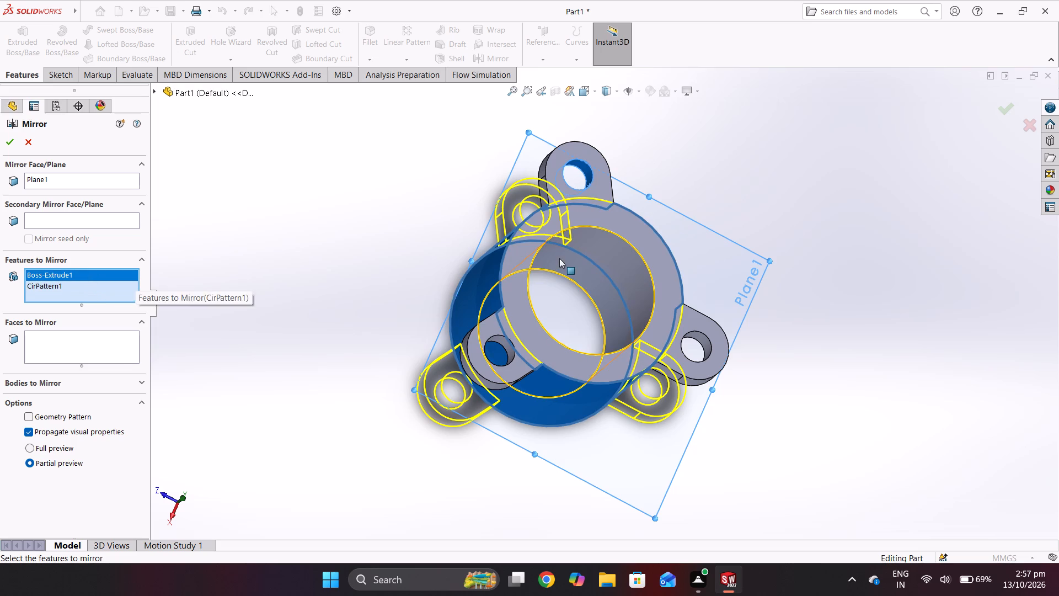
left_click(511, 260)
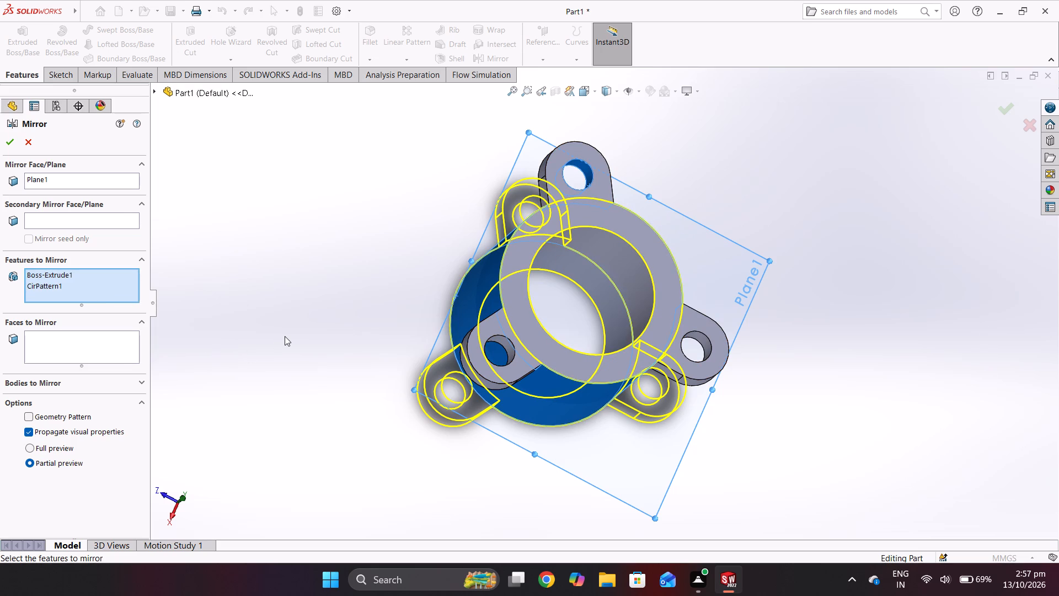
left_click(7, 140)
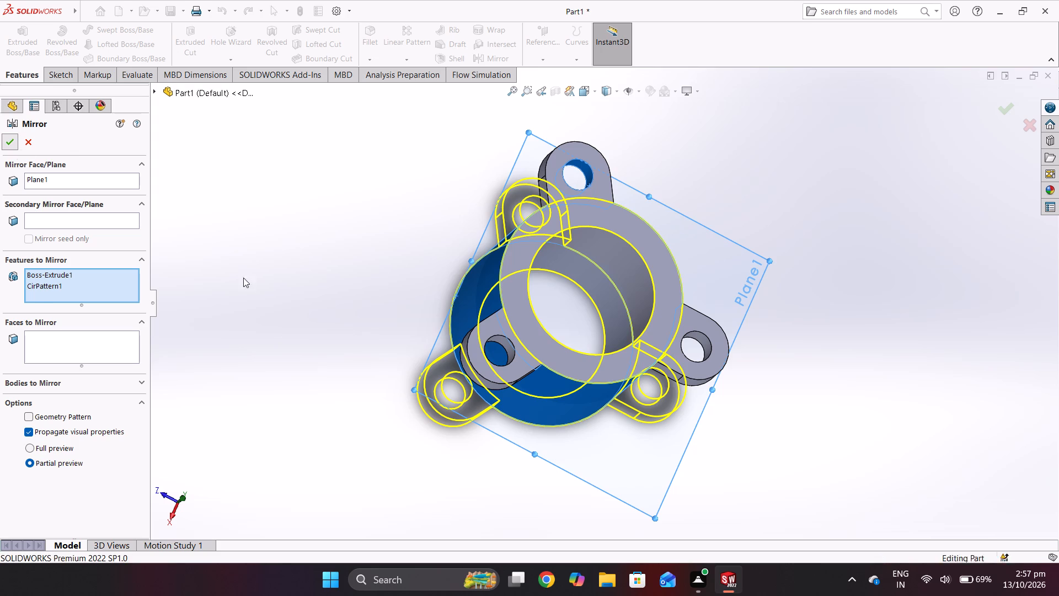
Examine the mirrored cylinder and the lugs at both ends from all sides.
middle_click_drag(332, 290, 474, 286)
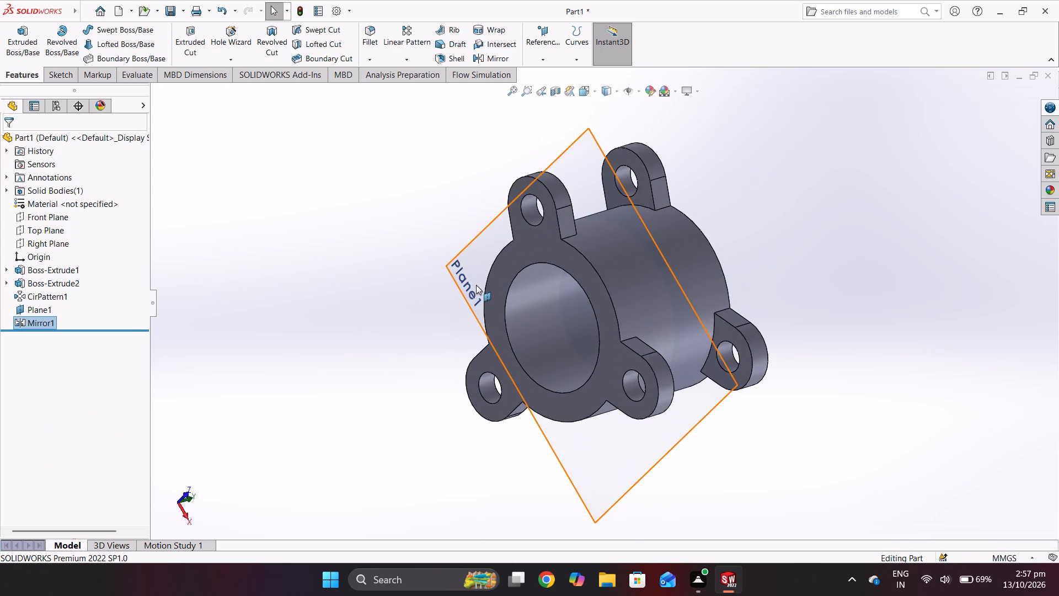
middle_click_drag(758, 256, 718, 304)
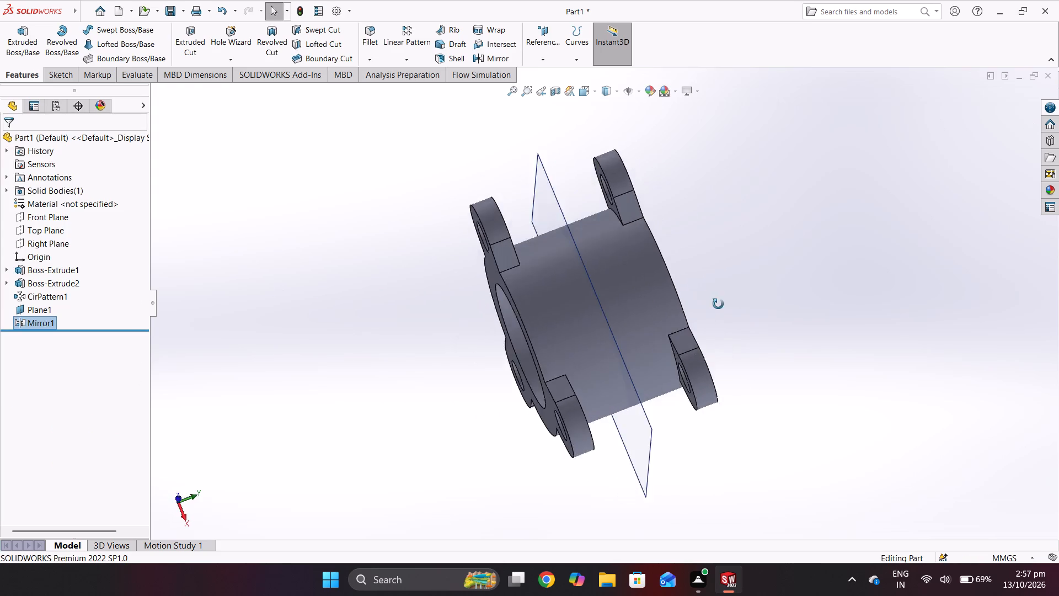
middle_click_drag(718, 304, 613, 185)
middle_click_drag(829, 286, 714, 211)
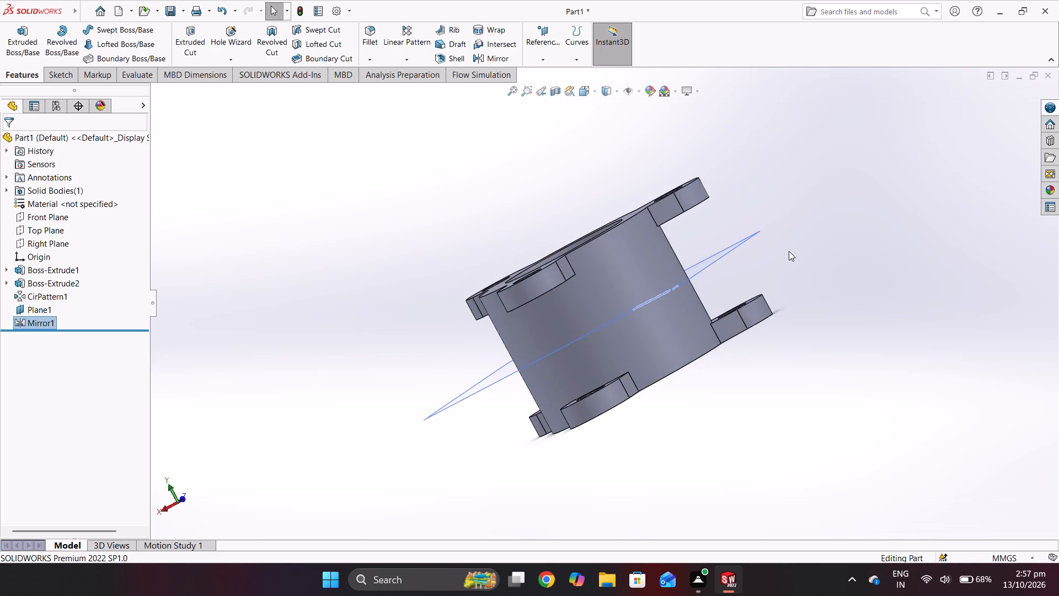
middle_click_drag(766, 255, 665, 314)
middle_click_drag(762, 304, 686, 367)
middle_click_drag(815, 303, 678, 346)
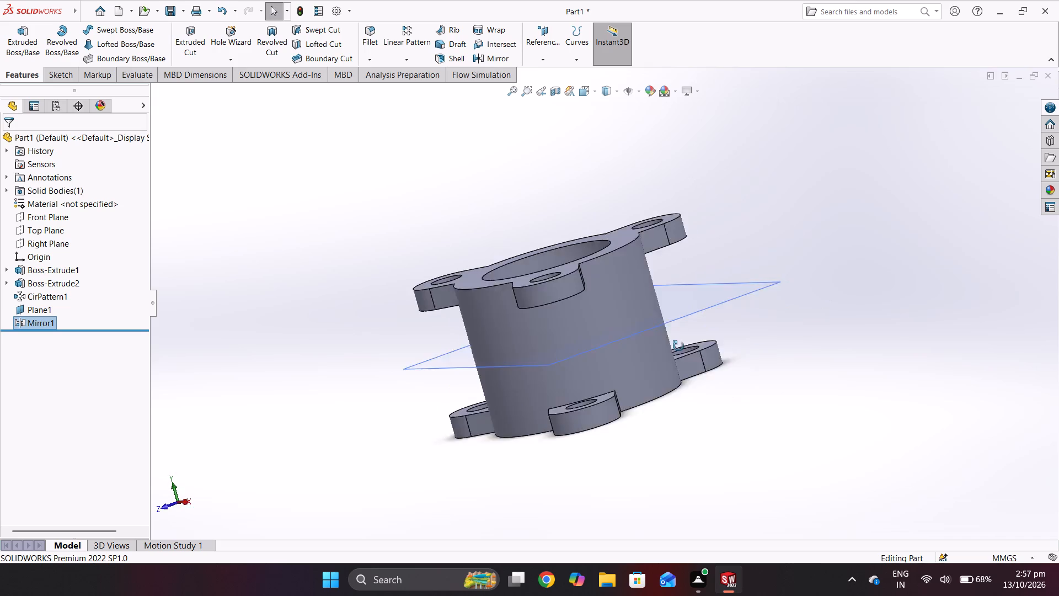
middle_click_drag(678, 346, 328, 366)
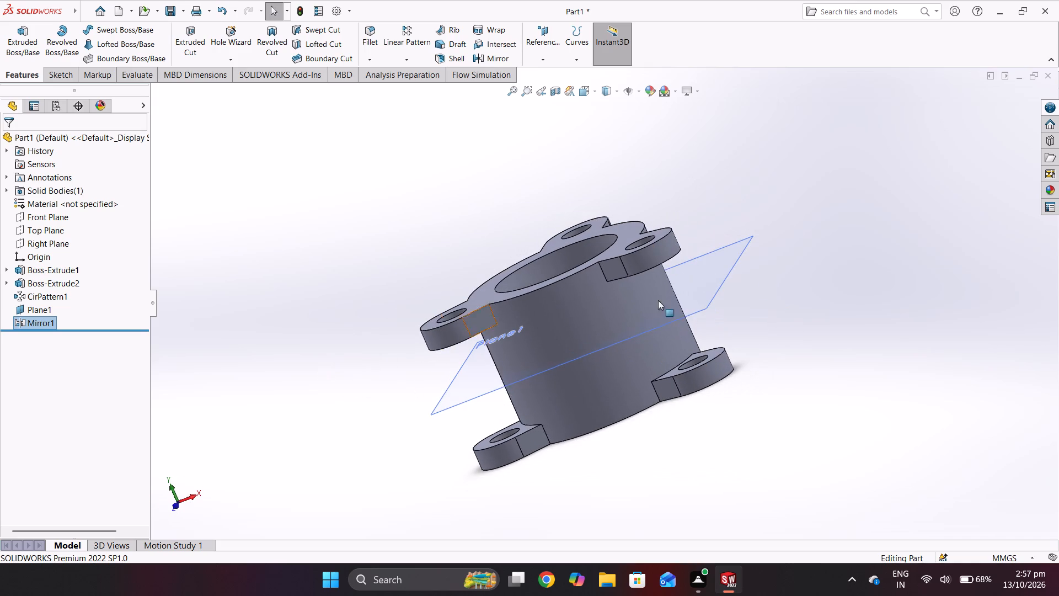
middle_click_drag(820, 270, 511, 295)
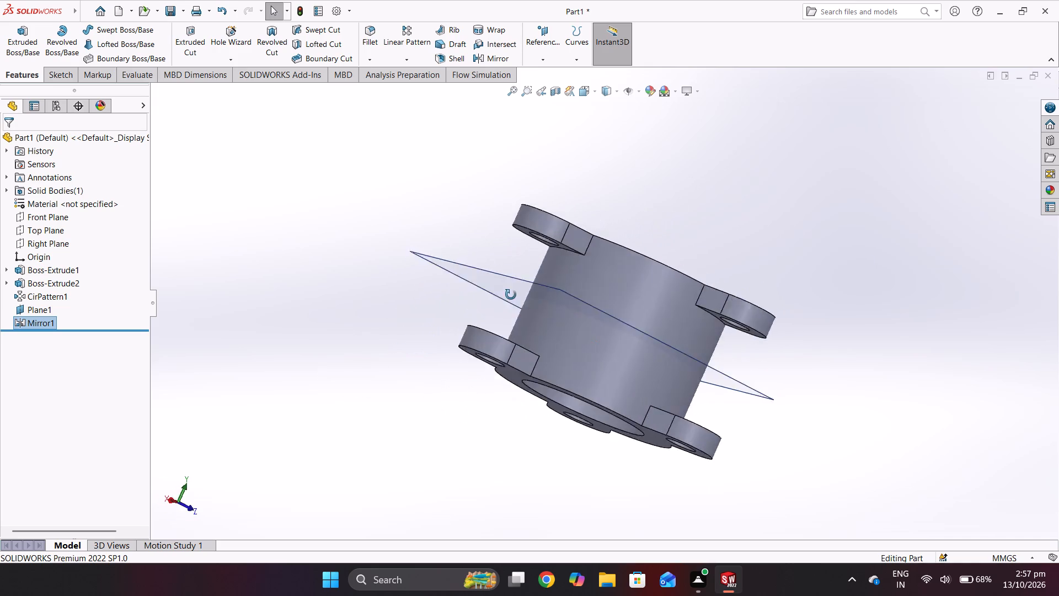
middle_click_drag(511, 295, 403, 389)
middle_click_drag(509, 289, 395, 292)
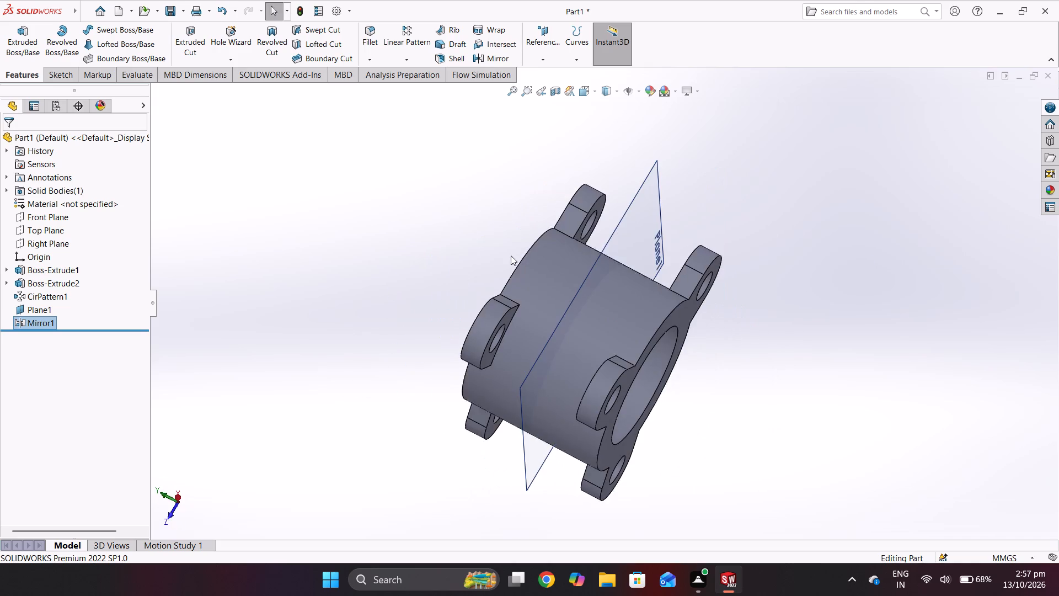
middle_click_drag(529, 255, 391, 320)
middle_click_drag(734, 216, 595, 270)
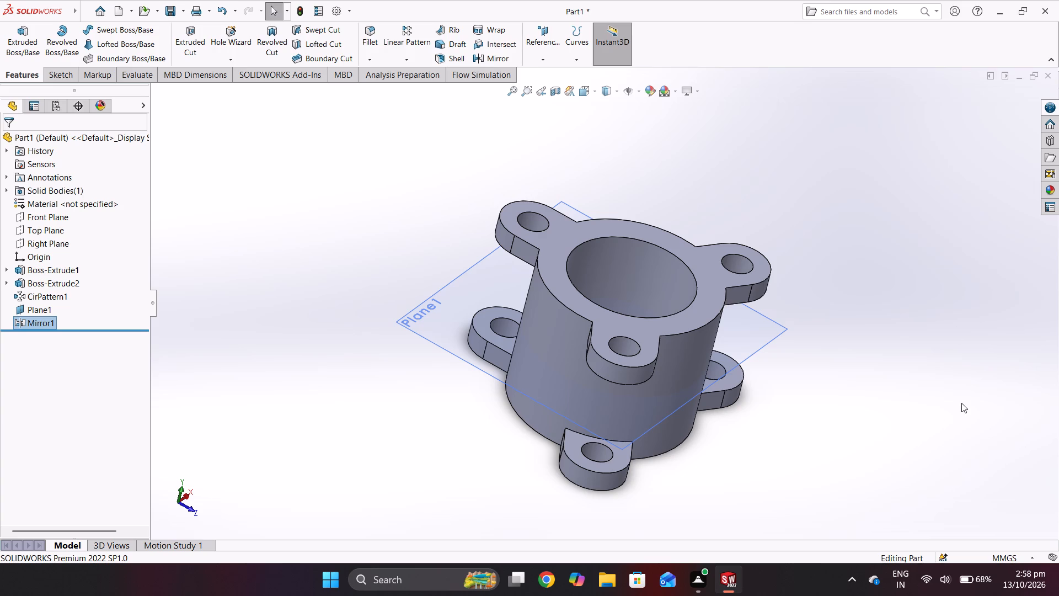
middle_click_drag(961, 403, 963, 339)
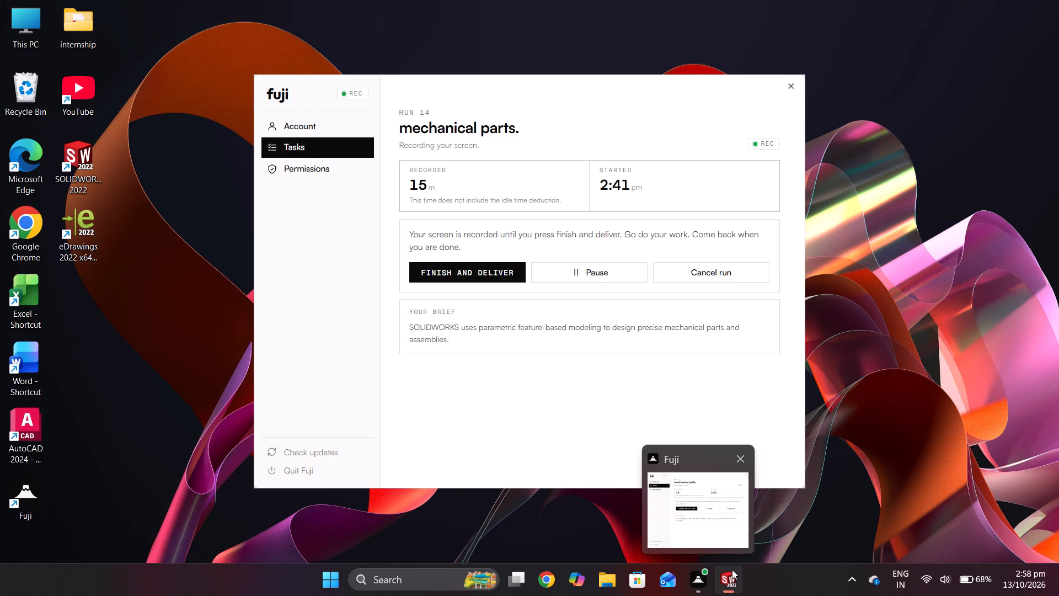
middle_click_drag(808, 367, 884, 483)
middle_click_drag(858, 443, 858, 449)
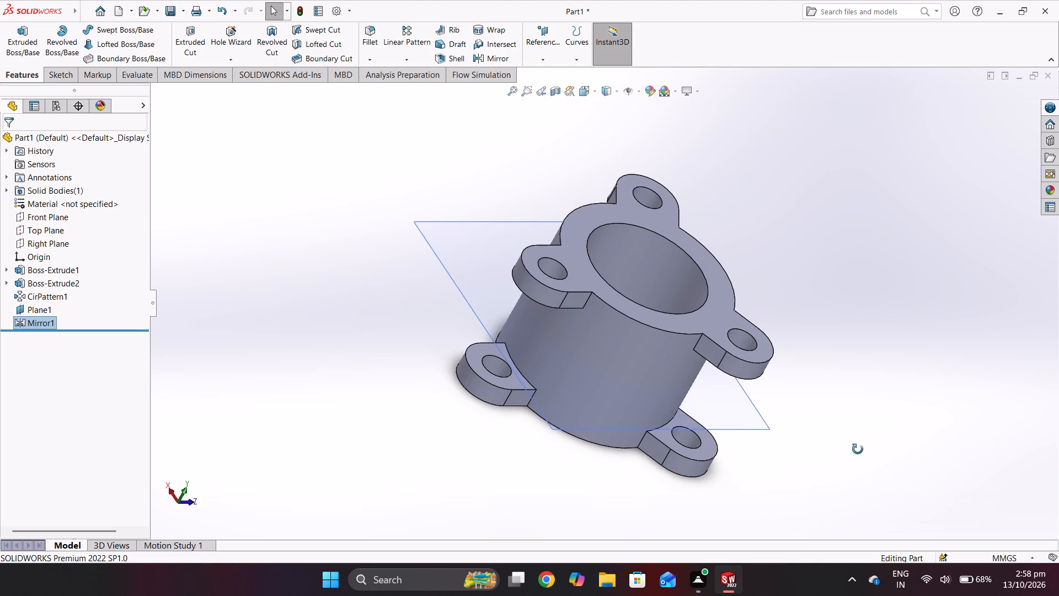
middle_click_drag(858, 449, 772, 427)
scroll(773, 429, "up", 1)
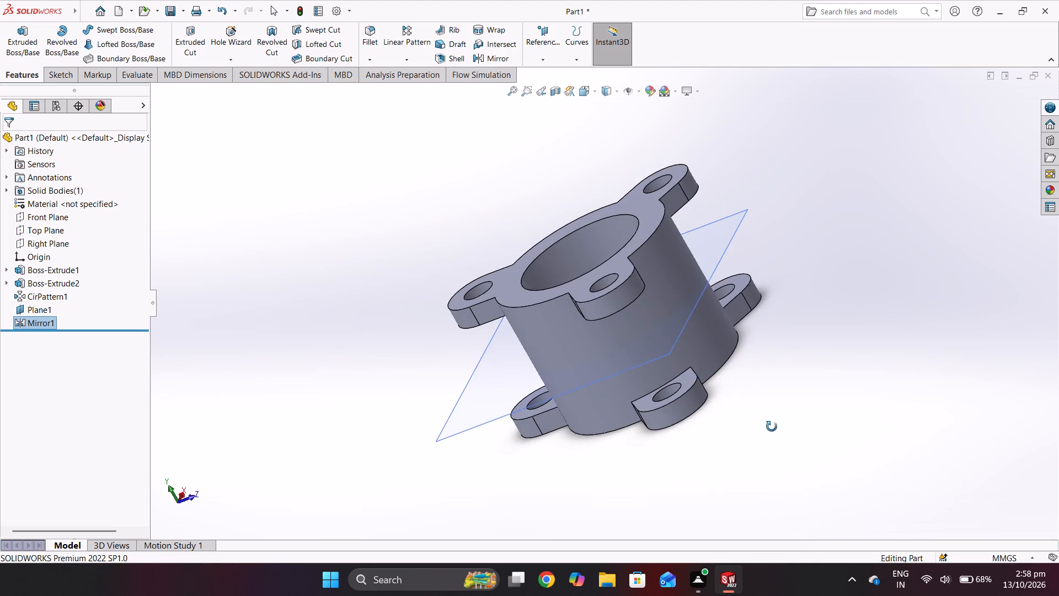
middle_click_drag(772, 427, 813, 451)
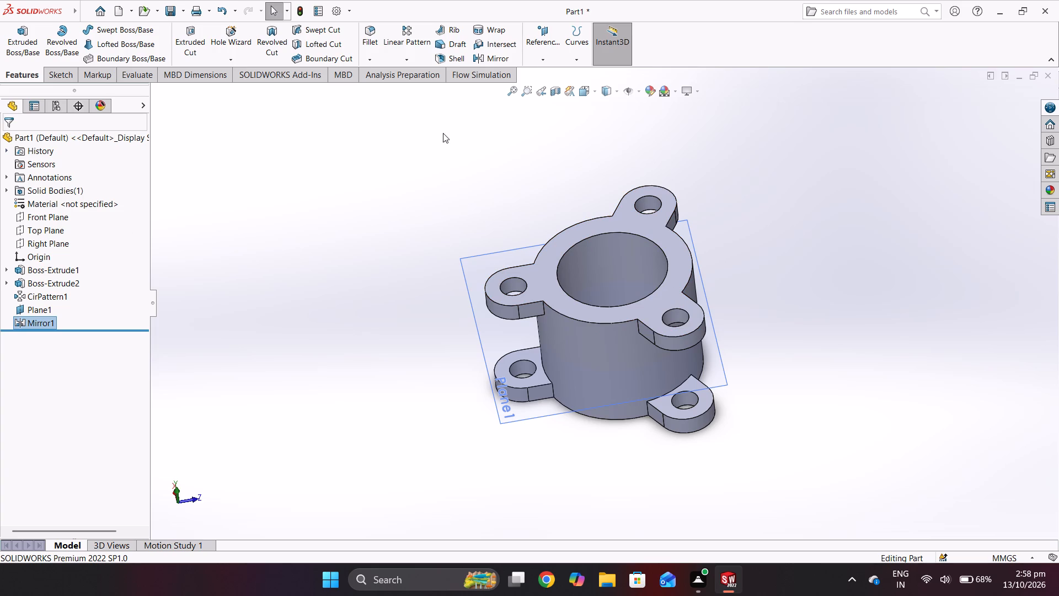
Create a reference plane offset 160 mm from the Front Plane, outside the cylinder wall.
left_click(593, 90)
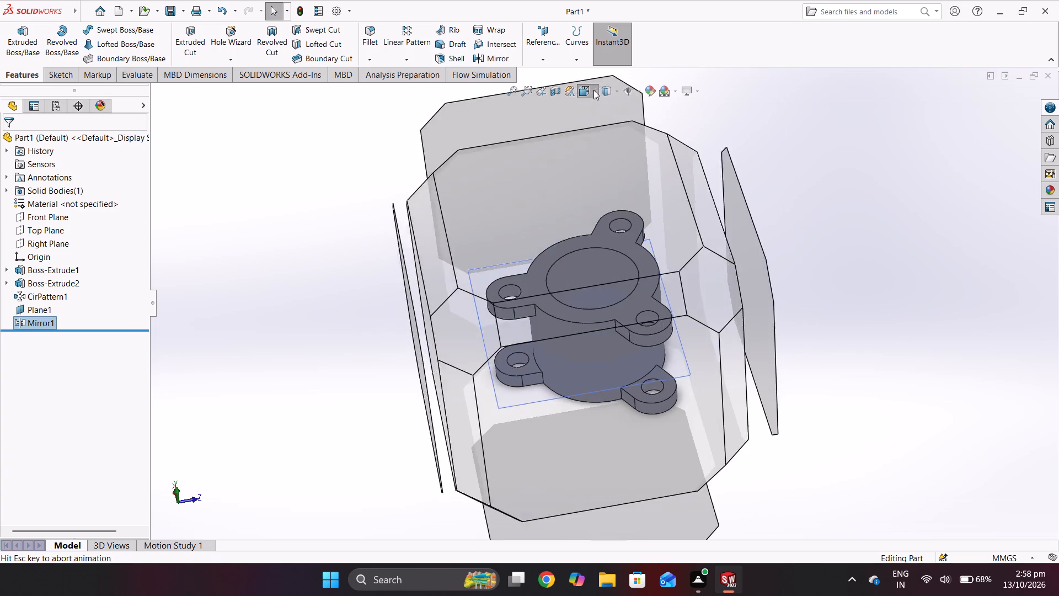
left_click(594, 93)
left_click(594, 93)
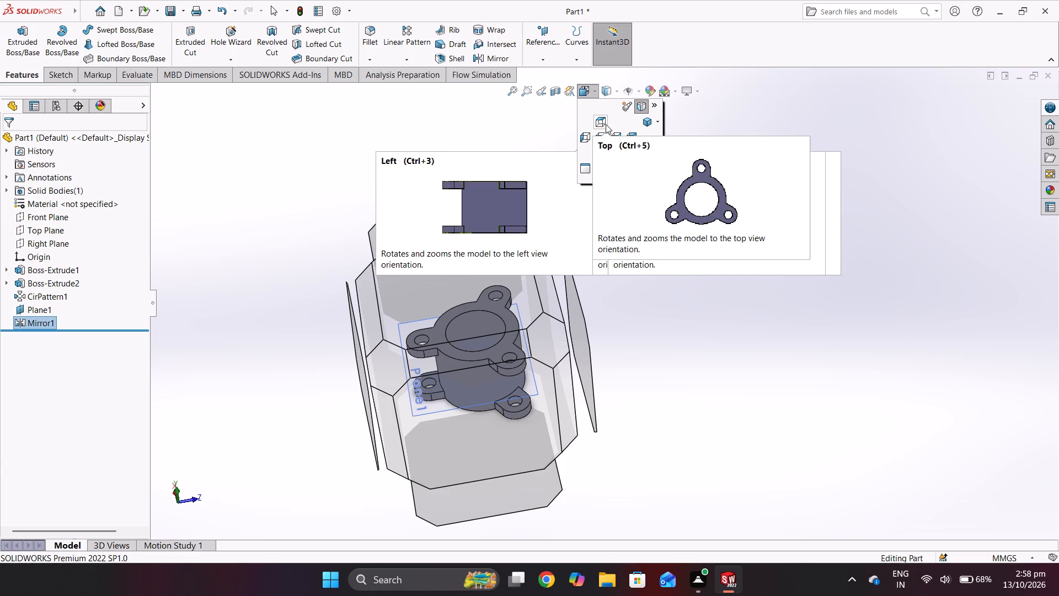
left_click(606, 124)
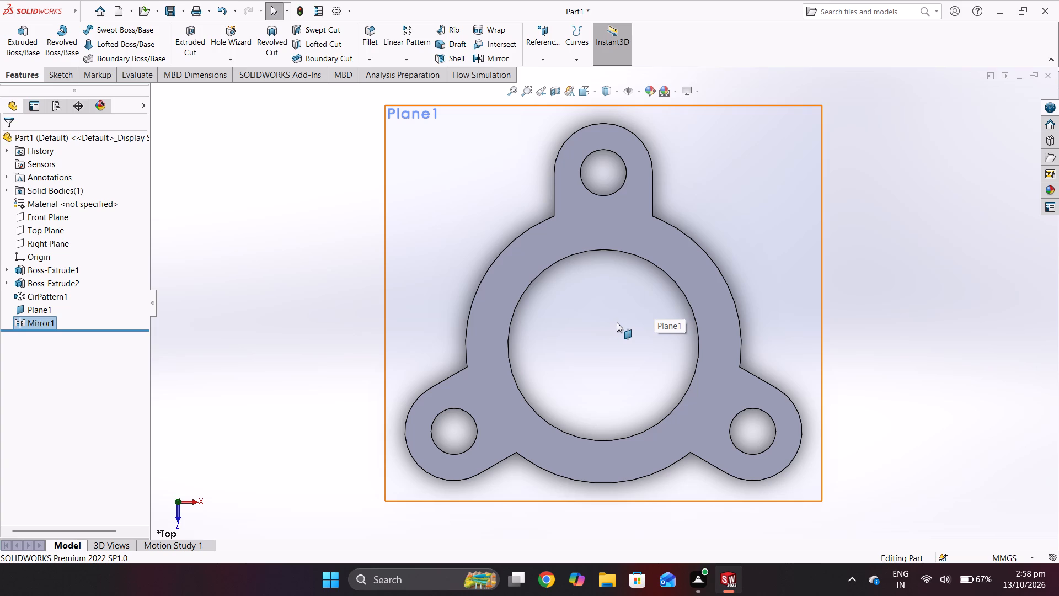
left_click(551, 63)
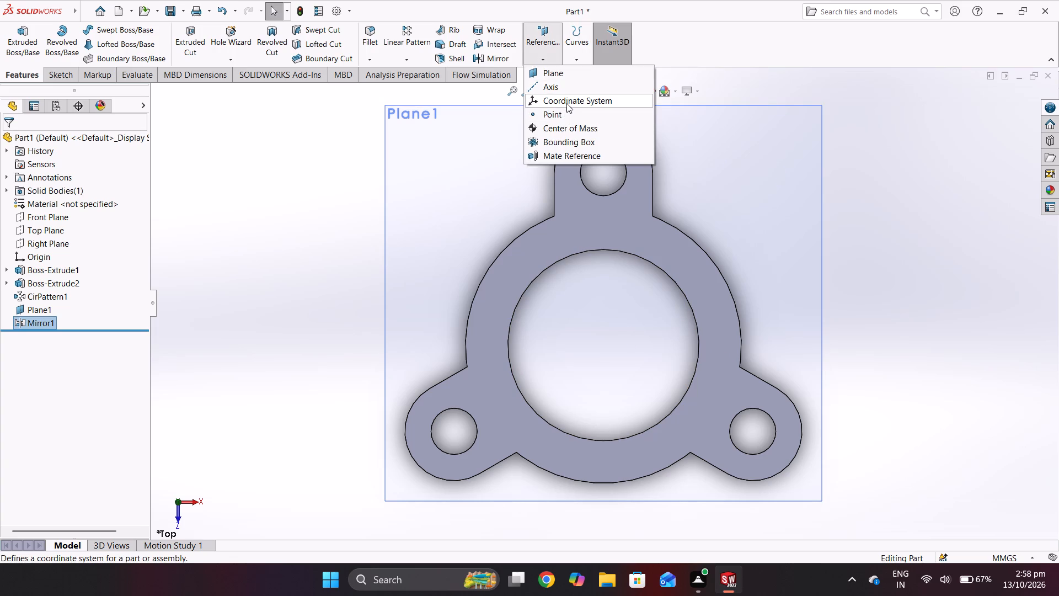
left_click(542, 73)
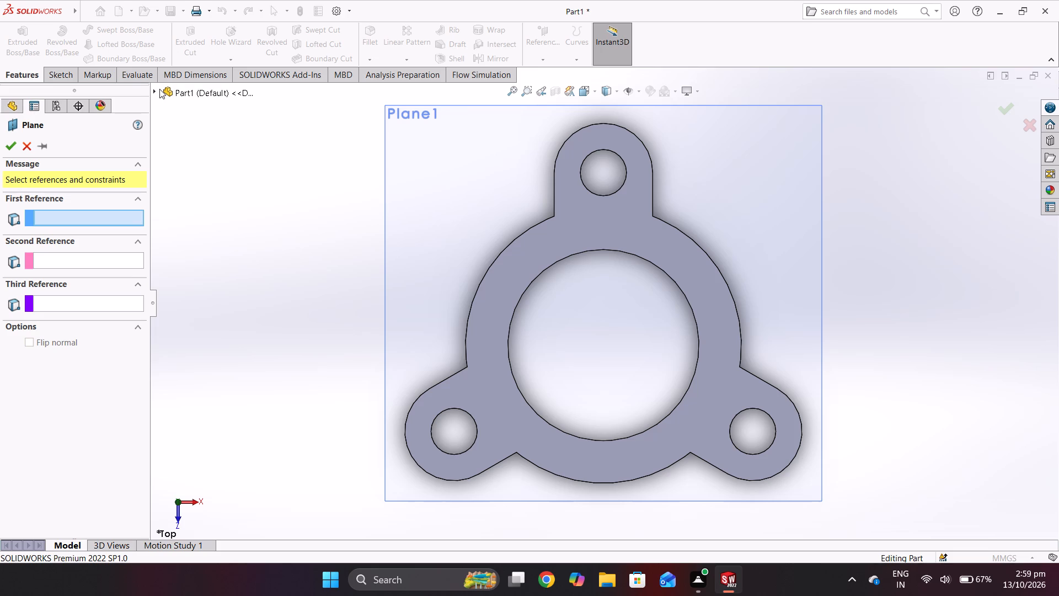
left_click(153, 91)
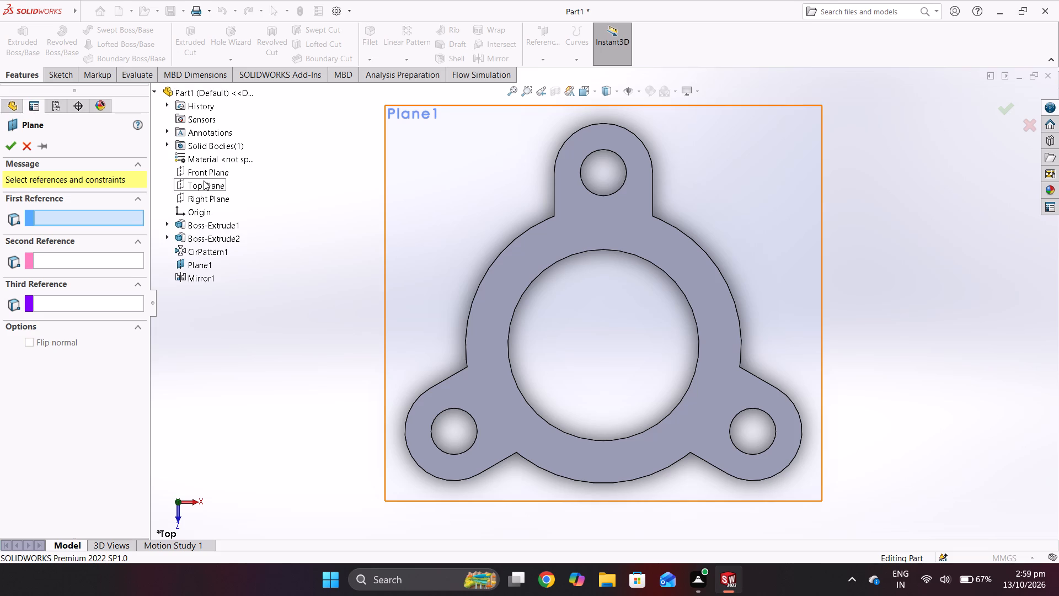
left_click(205, 172)
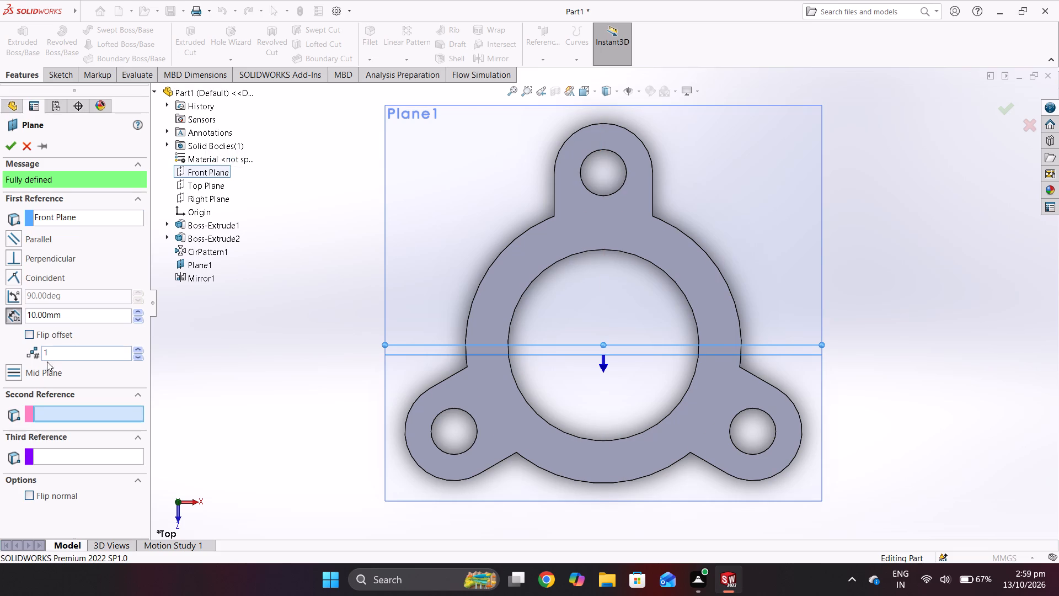
double_click(72, 314)
type("160")
key("Return")
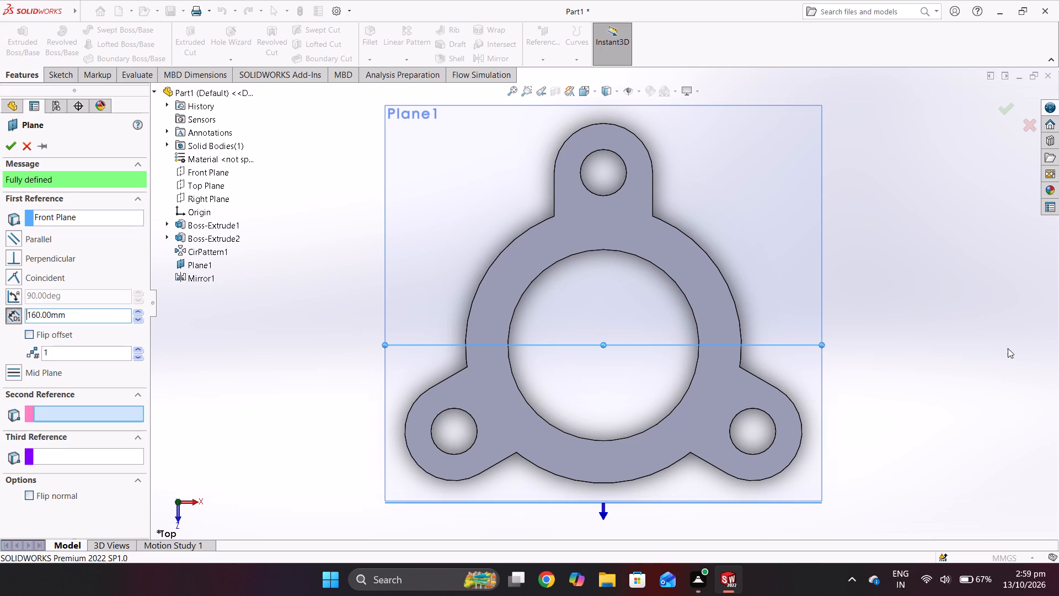
middle_click_drag(970, 401, 1018, 320)
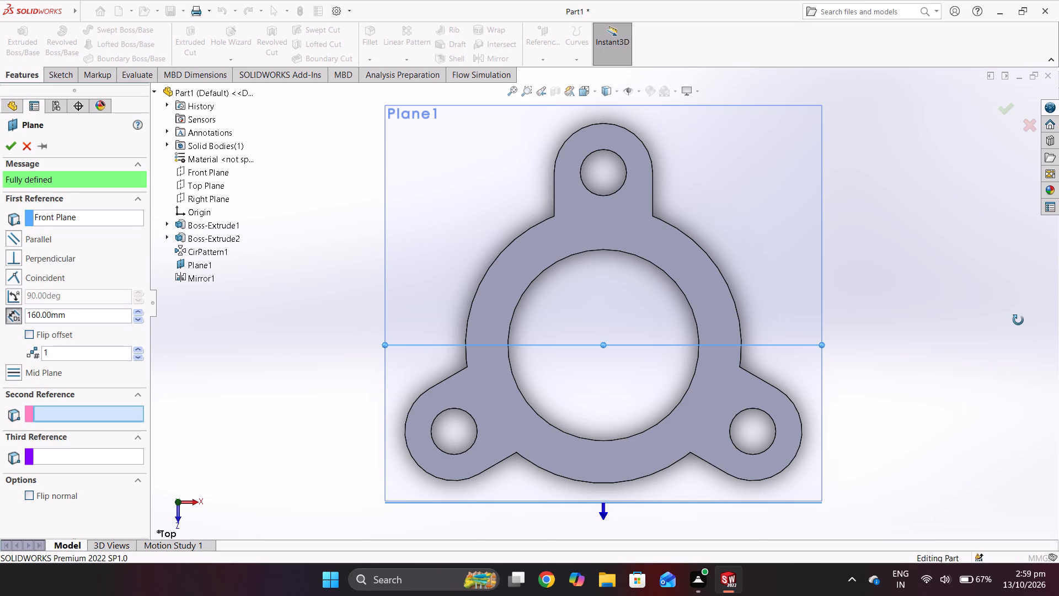
middle_click_drag(1018, 320, 1011, 269)
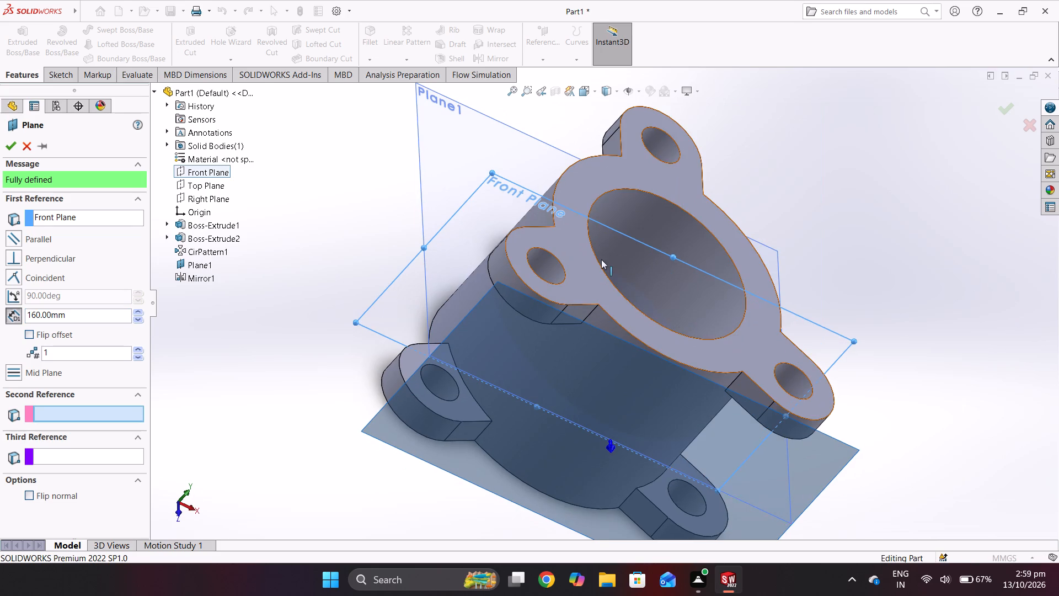
left_click(9, 146)
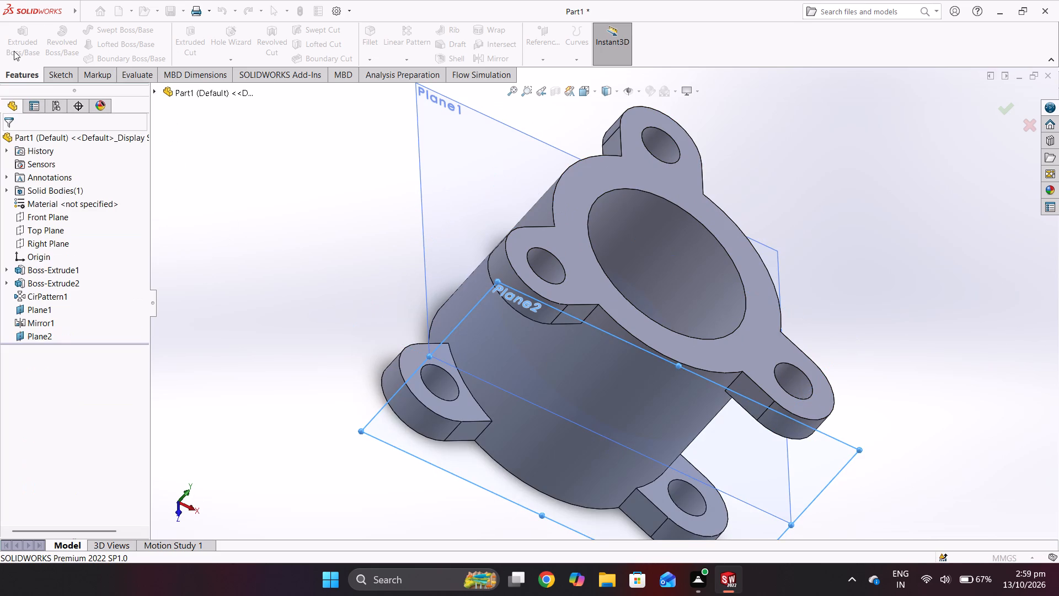
Start an Extruded Boss/Base sketch on the new offset plane and hide the cylinder's mid-plane, Plane1.
left_click(18, 44)
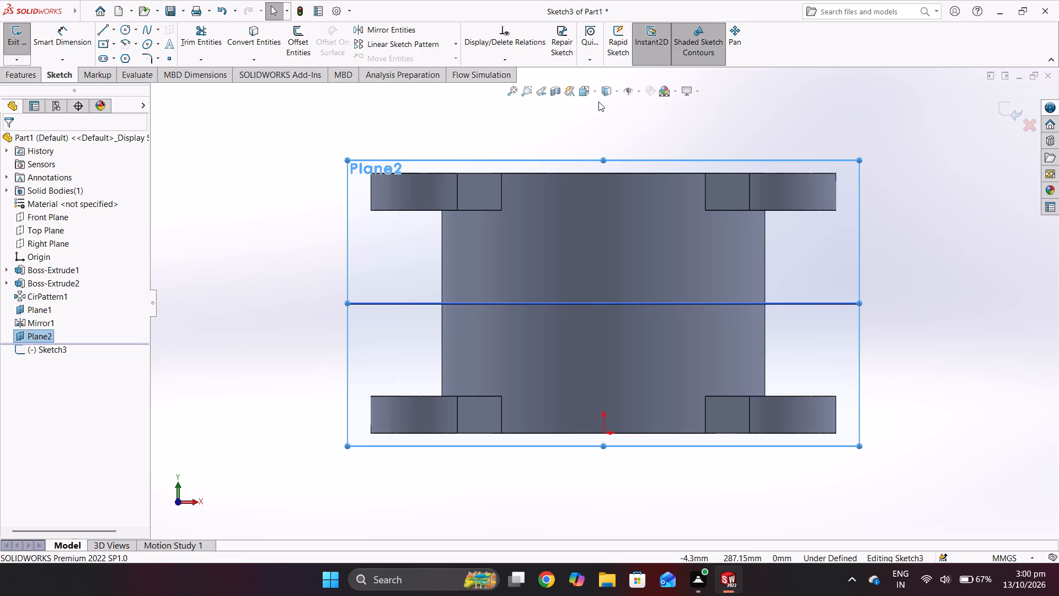
right_click(35, 310)
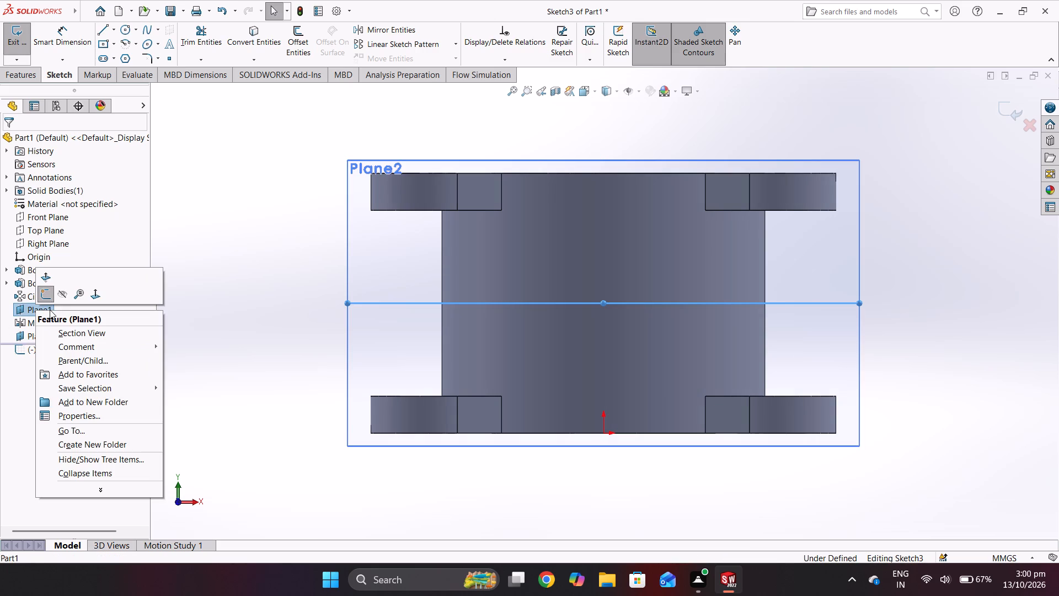
left_click(63, 295)
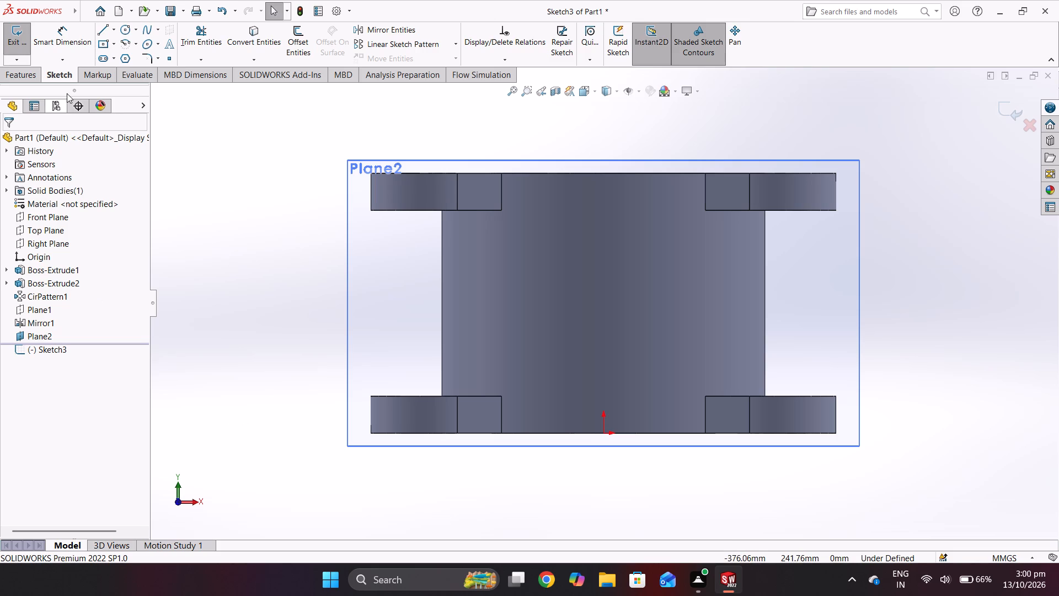
Sketch a circle about 117 mm in diameter, centred about 113 mm directly above the origin at the cylinder's mid-height.
left_click(138, 26)
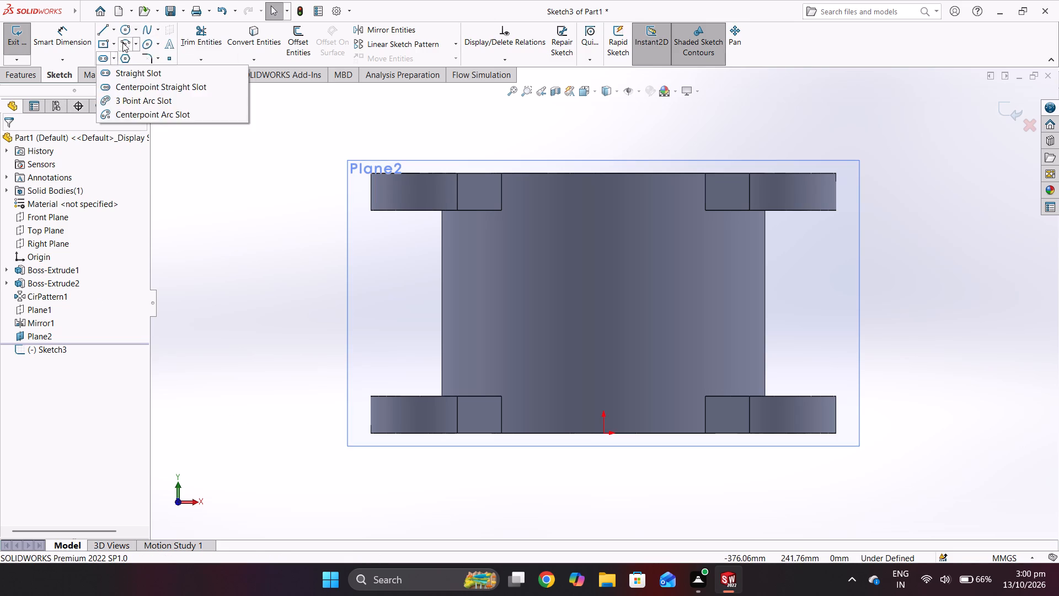
left_click(124, 31)
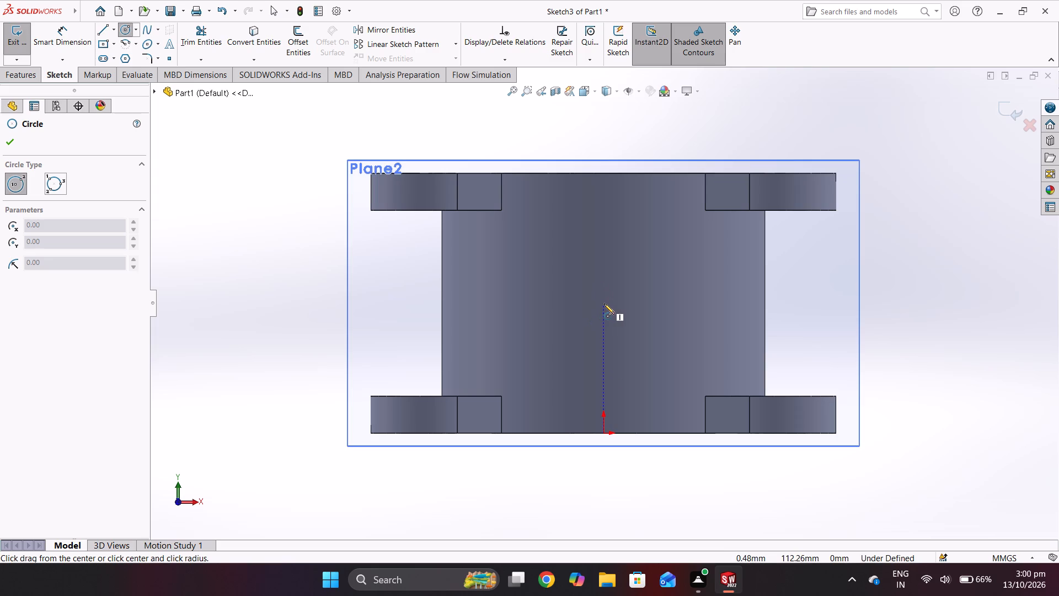
left_click(604, 303)
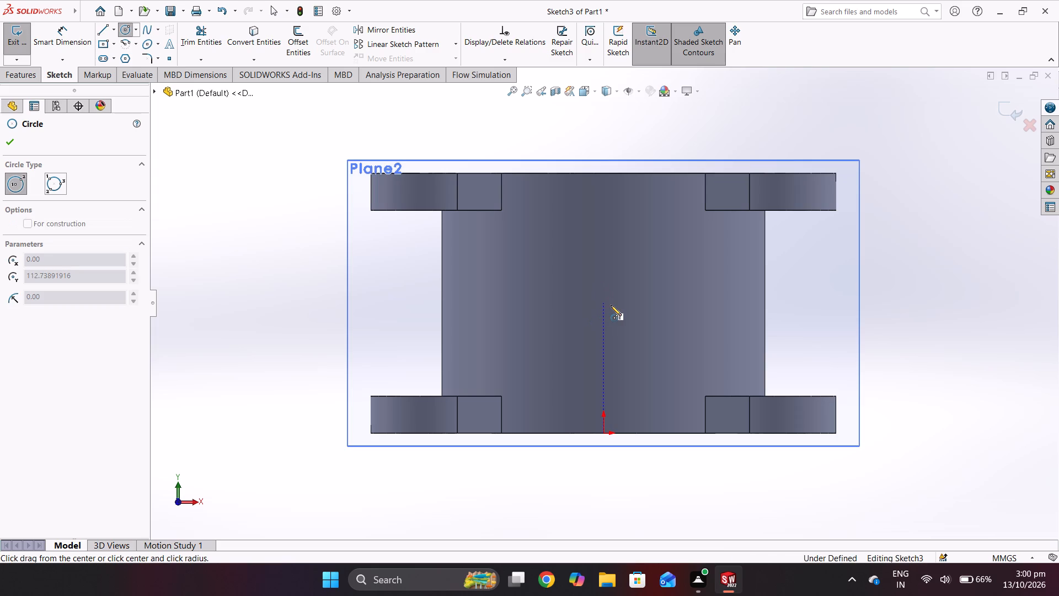
left_click(668, 323)
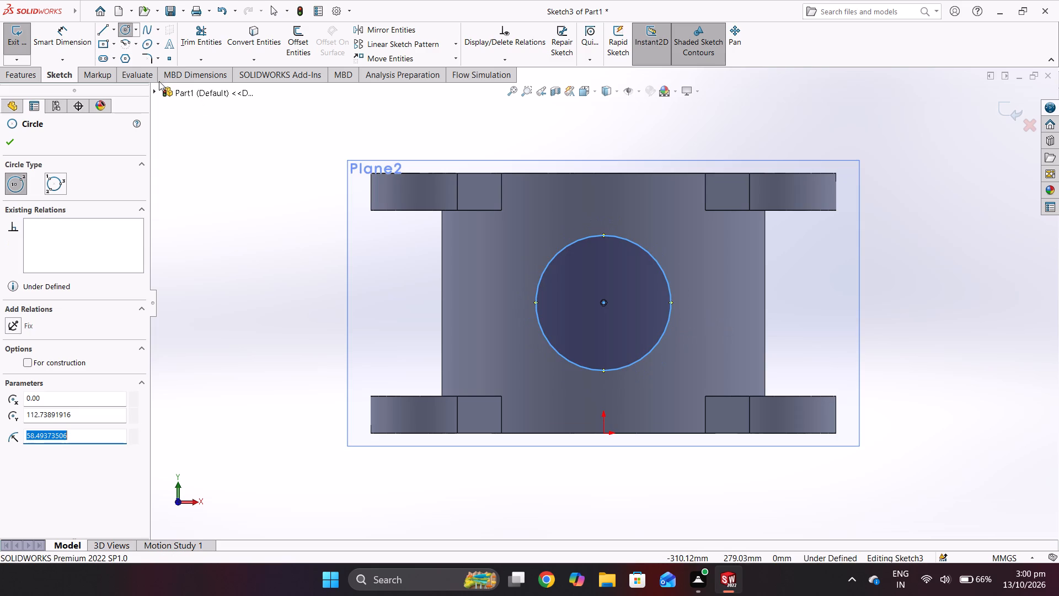
Dimension the sketched circle's diameter as 200 mm.
left_click(78, 35)
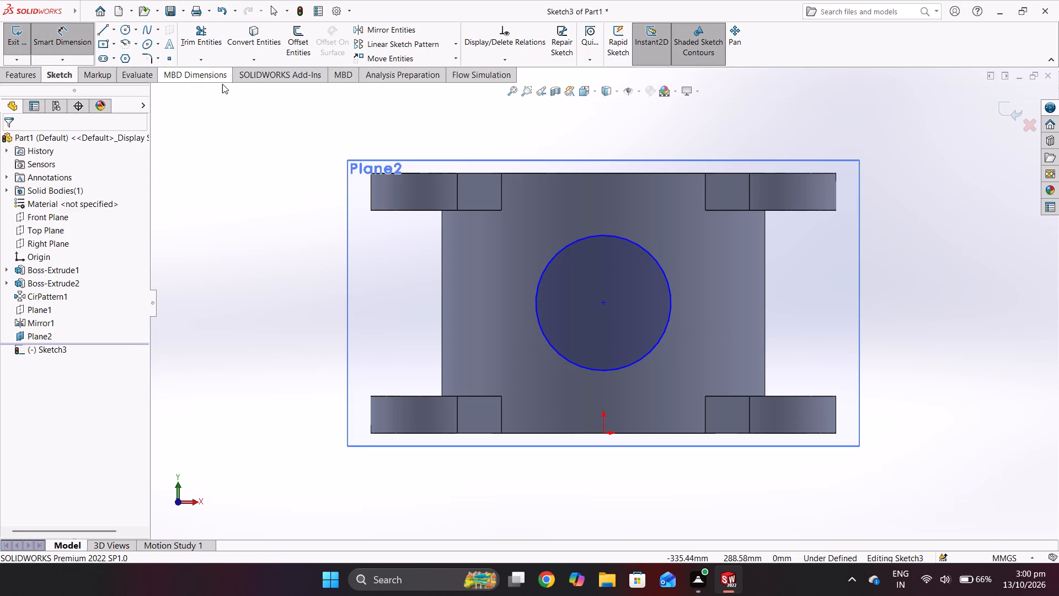
left_click(646, 251)
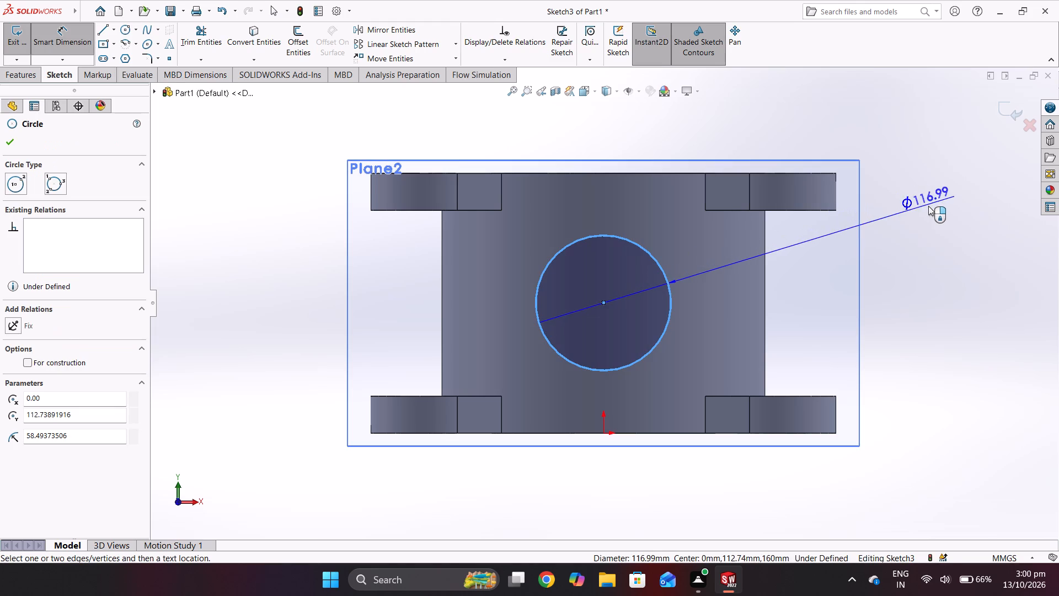
left_click(928, 206)
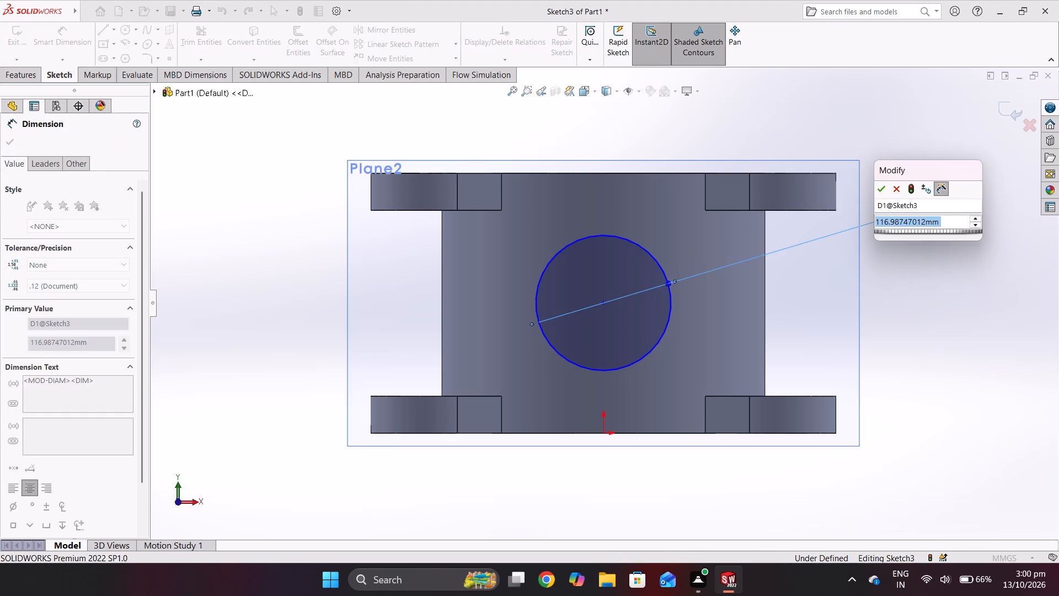
type("200")
key("Return")
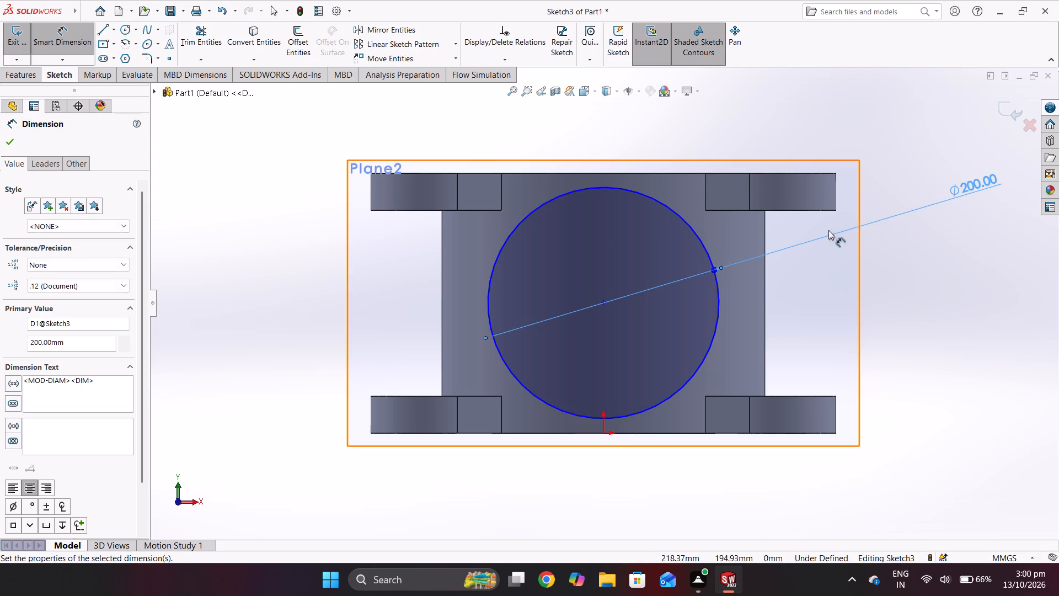
Dimension the circle's centre 225/2 mm (112.50 mm) above the origin, place the dimension beside the part and finish the sketch.
left_click(14, 139)
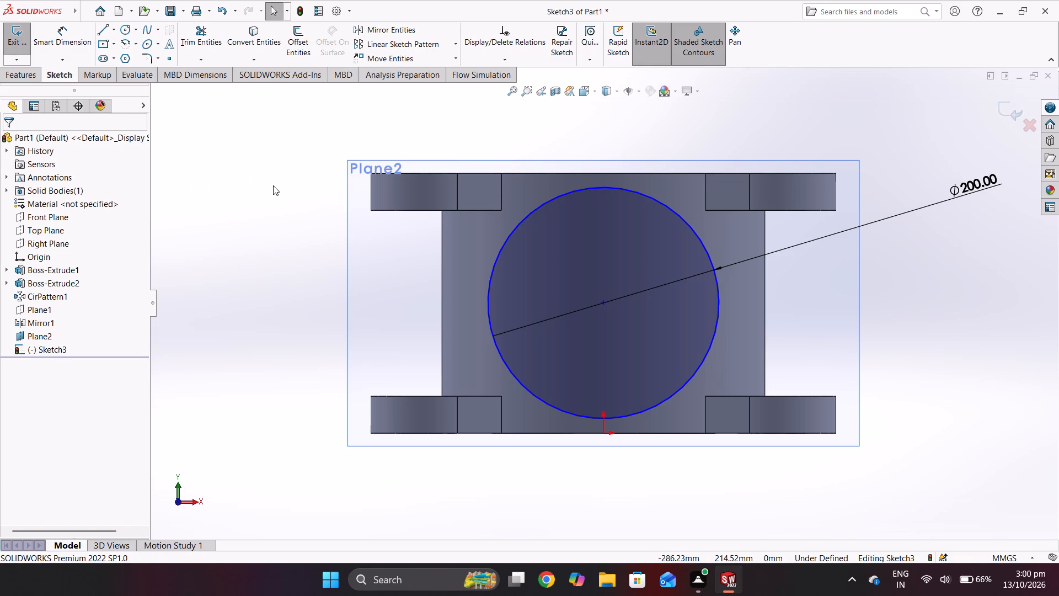
left_click(61, 30)
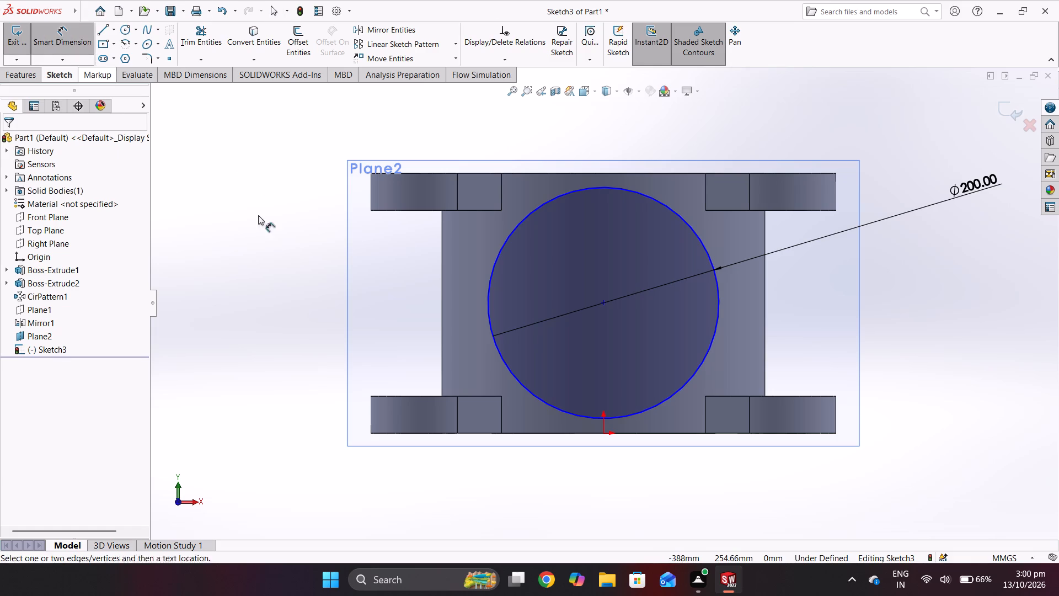
left_click(601, 300)
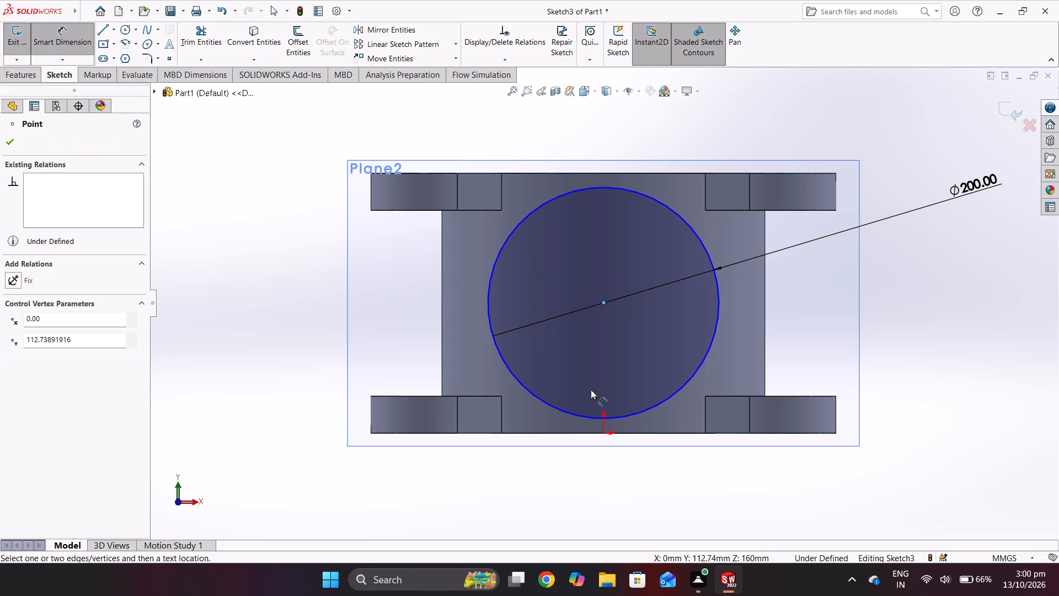
left_click(603, 432)
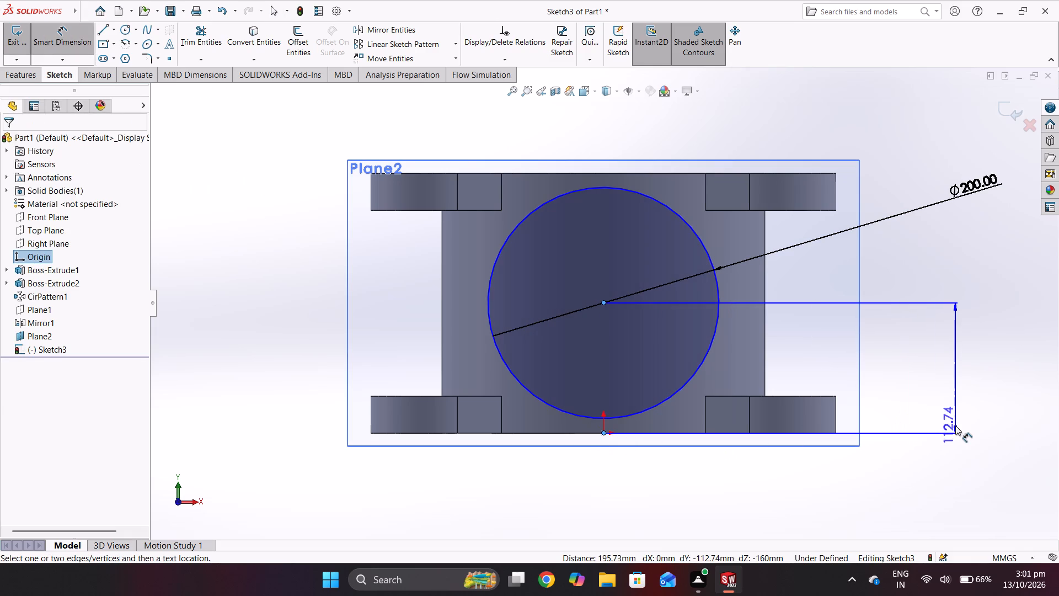
left_click(957, 422)
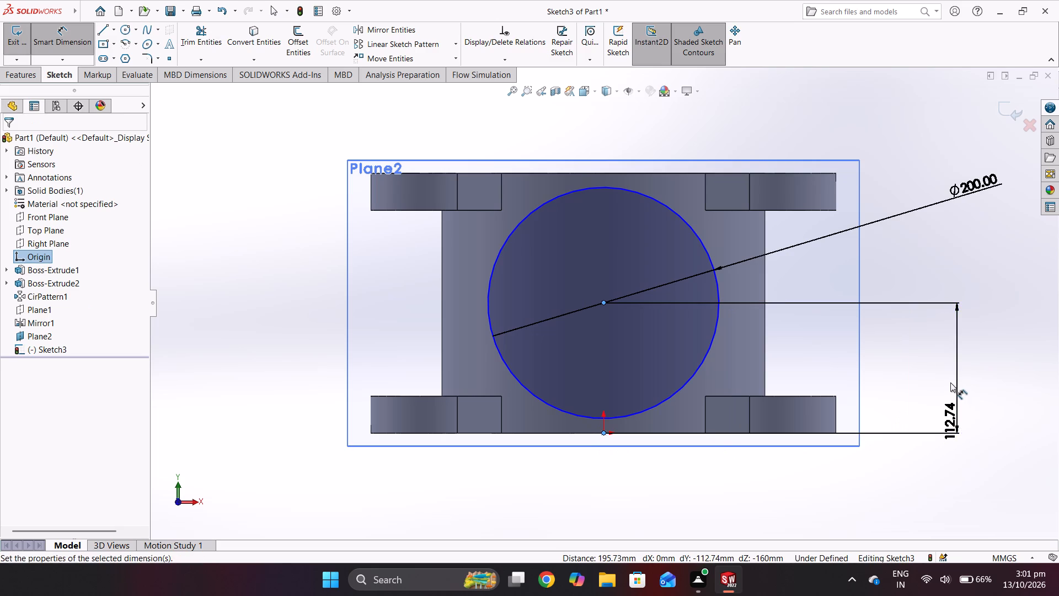
type("2258")
key("BackSpace")
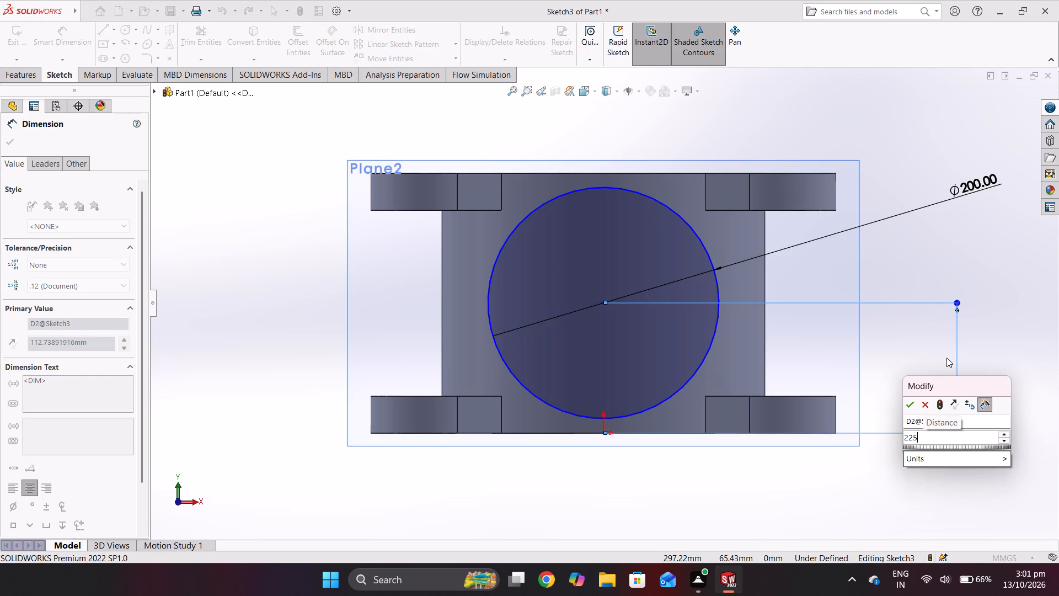
type("/2")
key("Return")
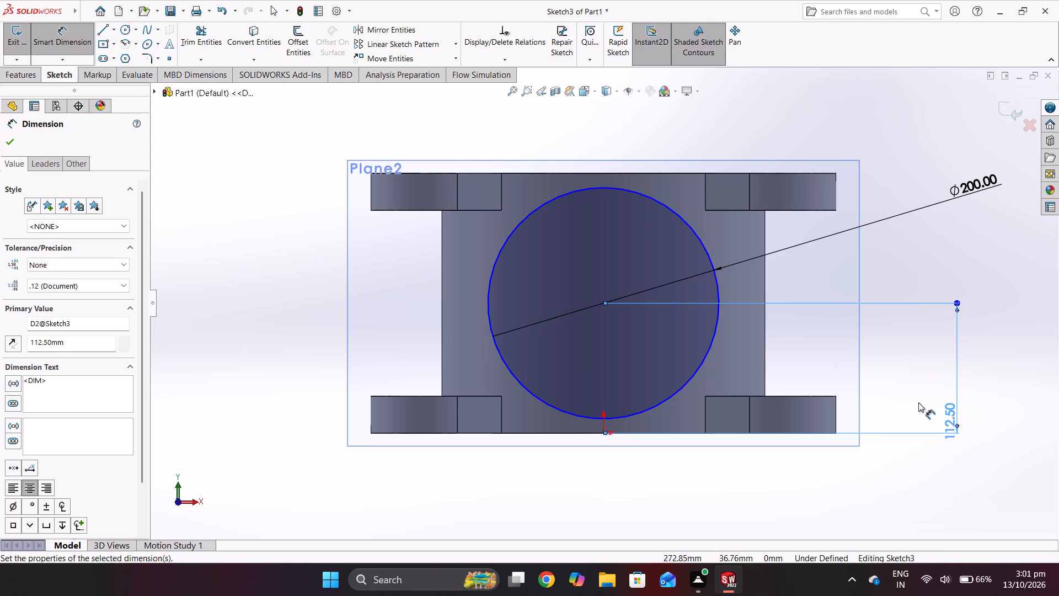
left_click_drag(949, 411, 958, 371)
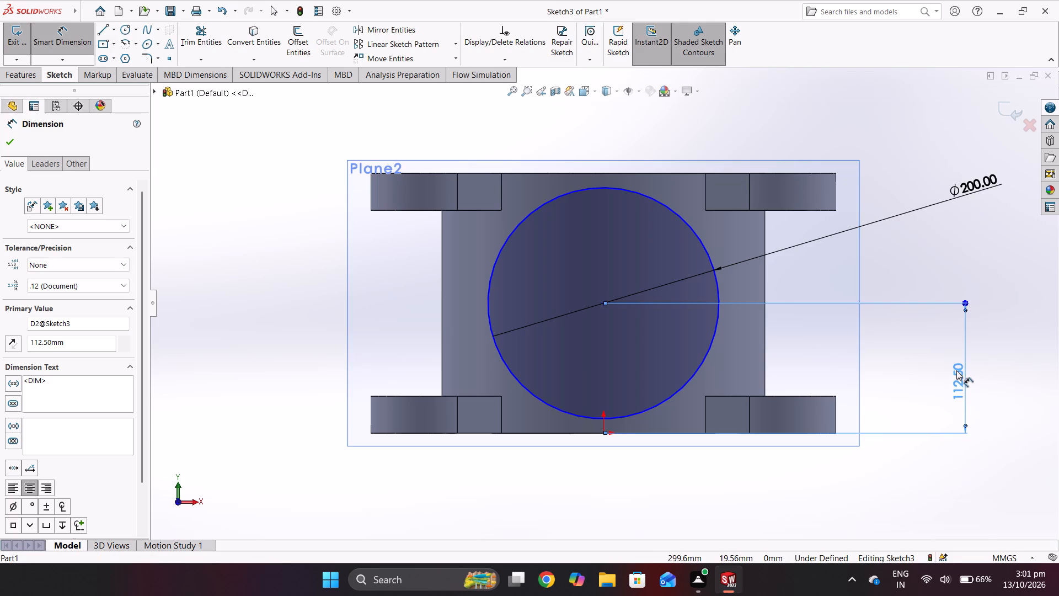
left_click(12, 136)
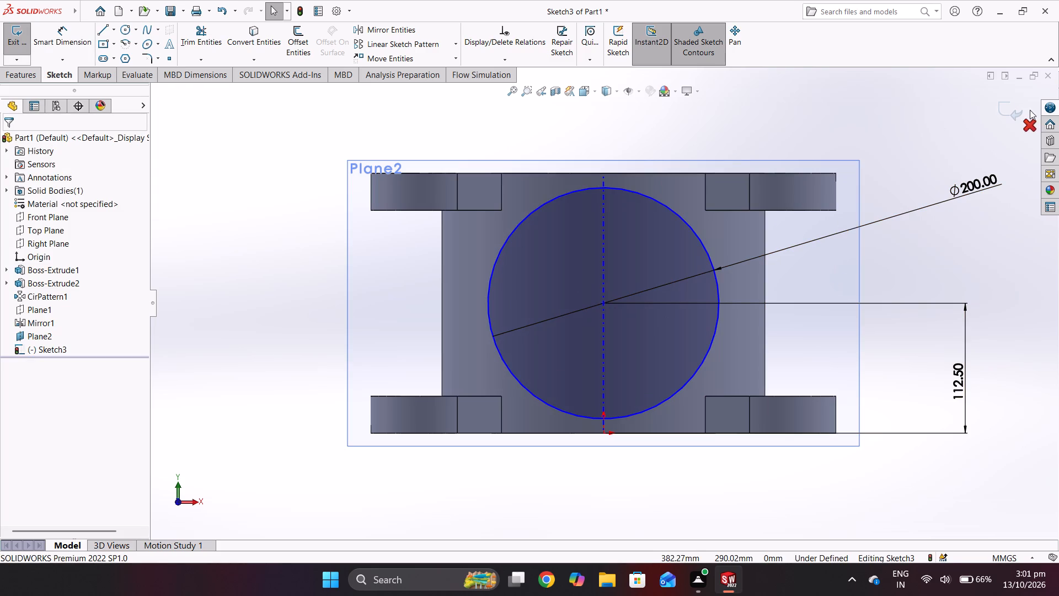
left_click(1003, 107)
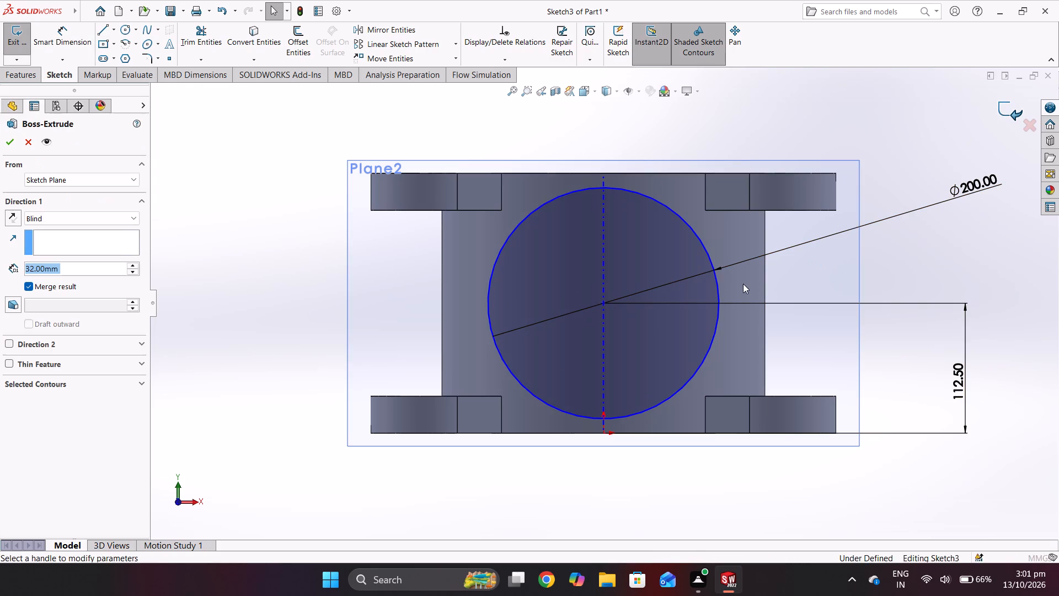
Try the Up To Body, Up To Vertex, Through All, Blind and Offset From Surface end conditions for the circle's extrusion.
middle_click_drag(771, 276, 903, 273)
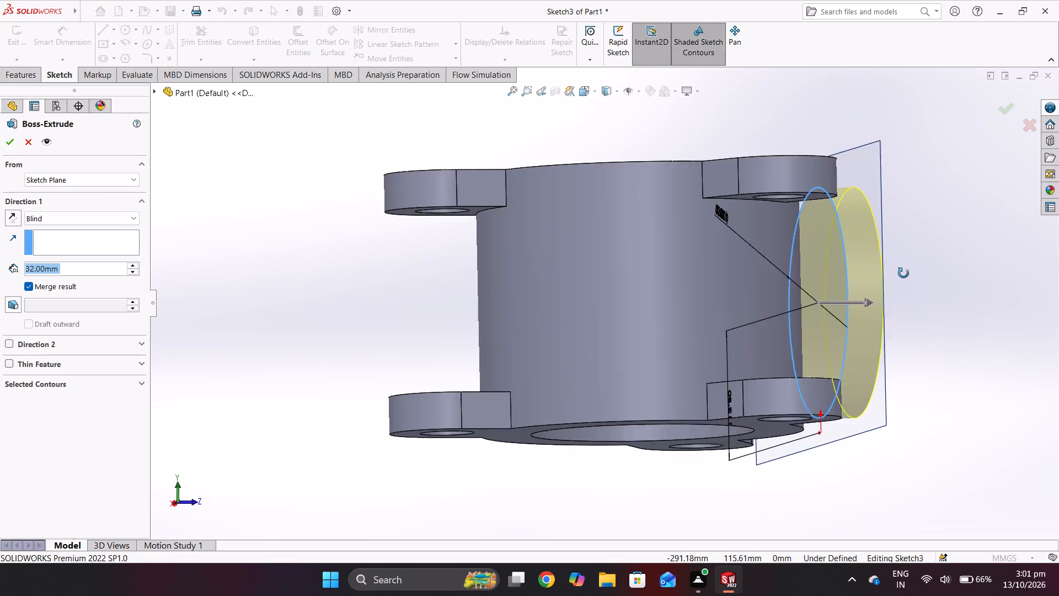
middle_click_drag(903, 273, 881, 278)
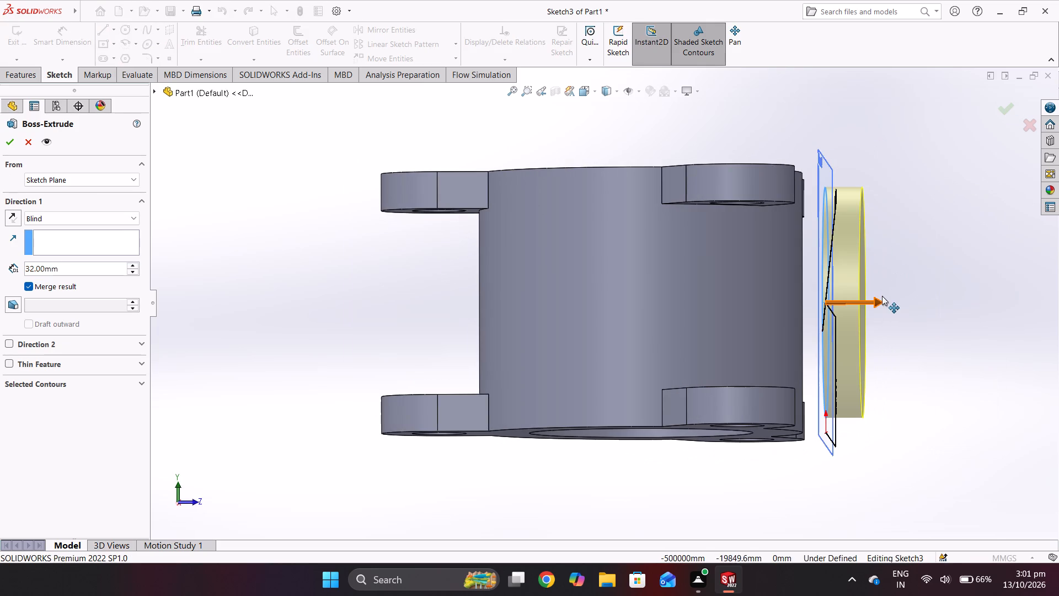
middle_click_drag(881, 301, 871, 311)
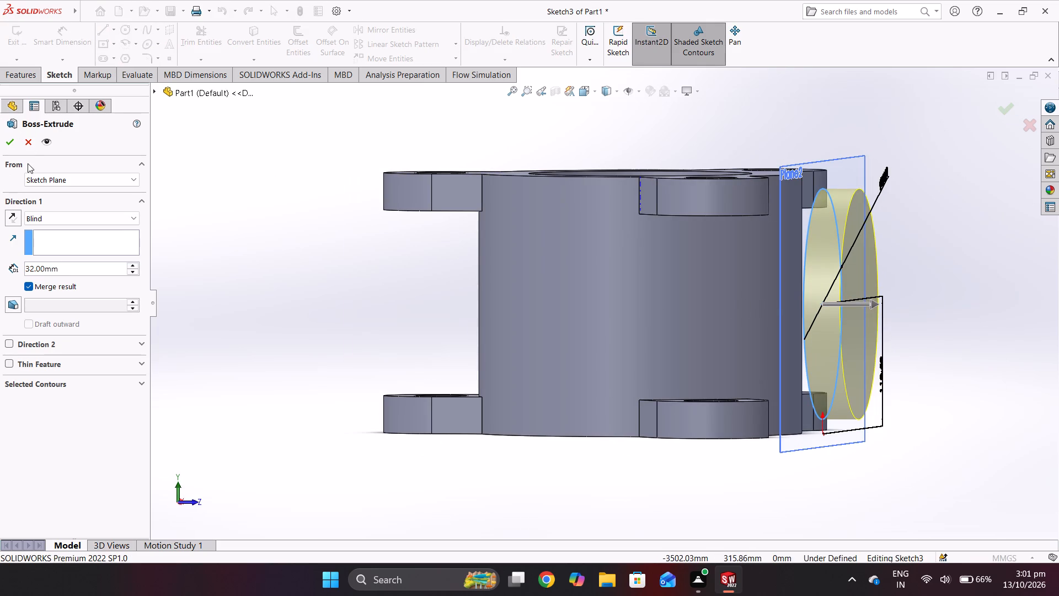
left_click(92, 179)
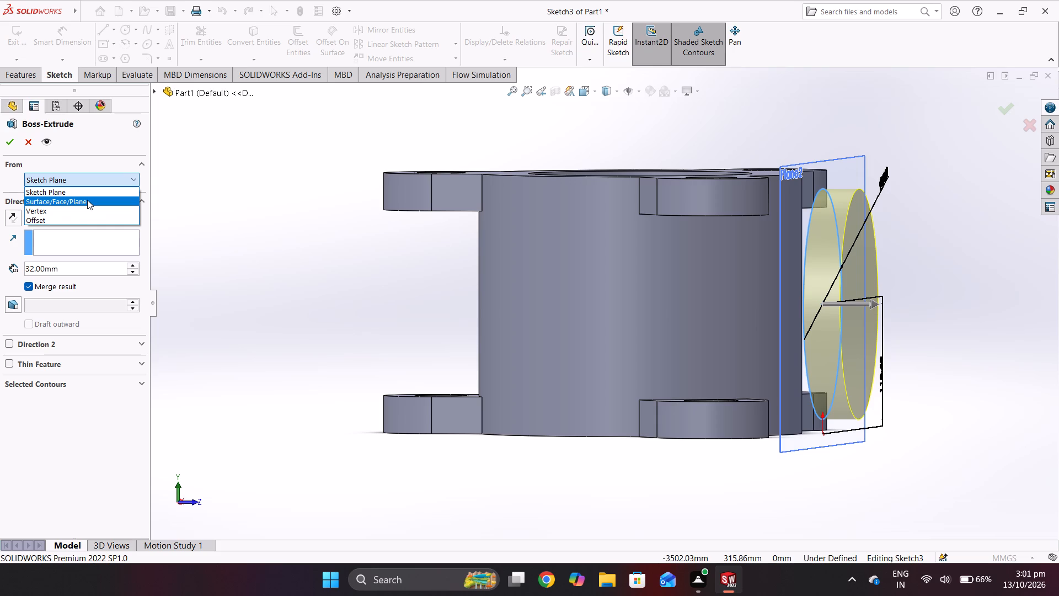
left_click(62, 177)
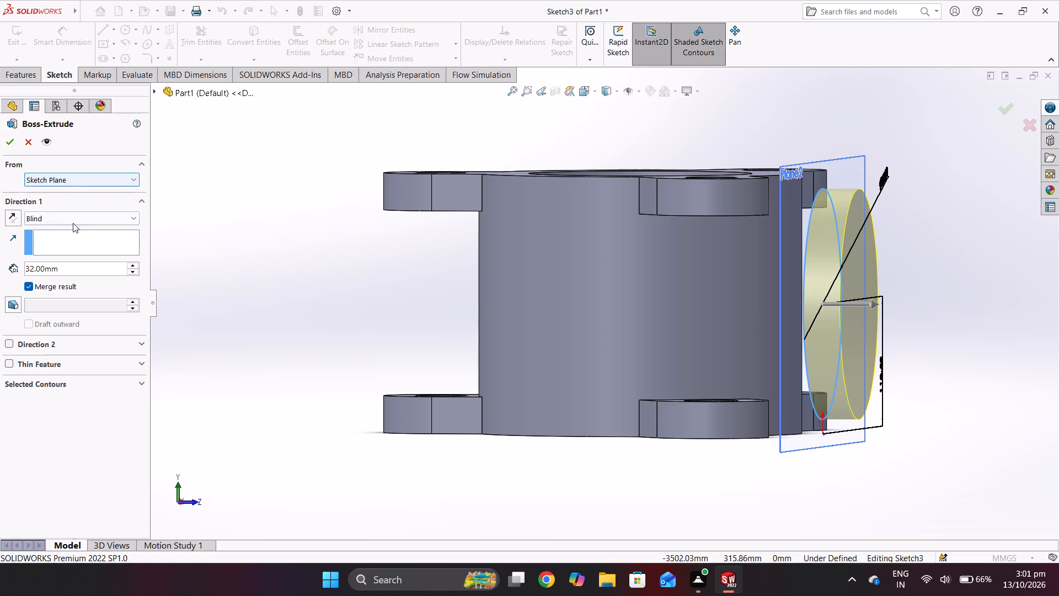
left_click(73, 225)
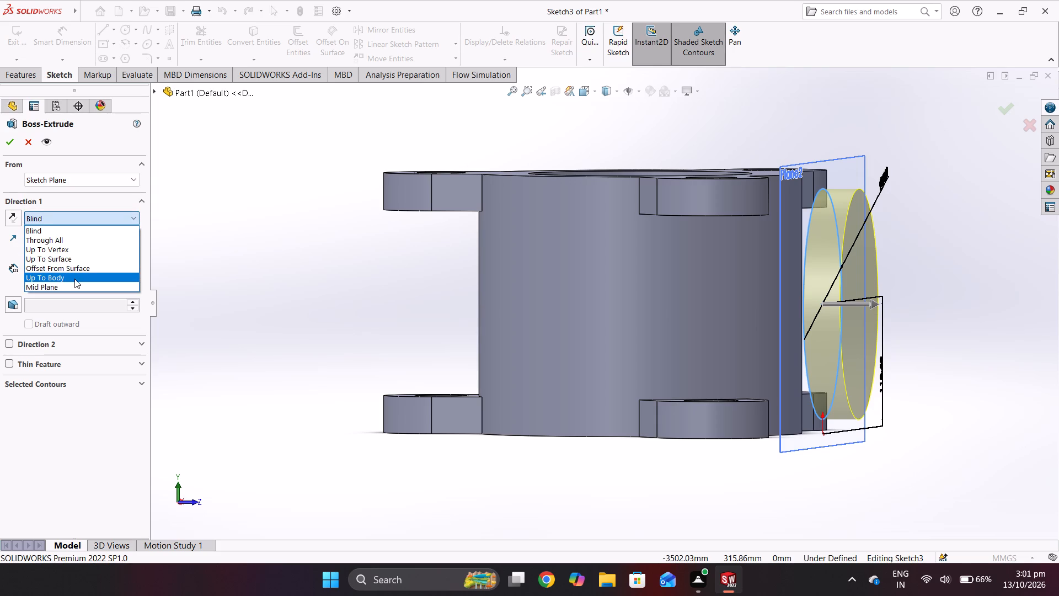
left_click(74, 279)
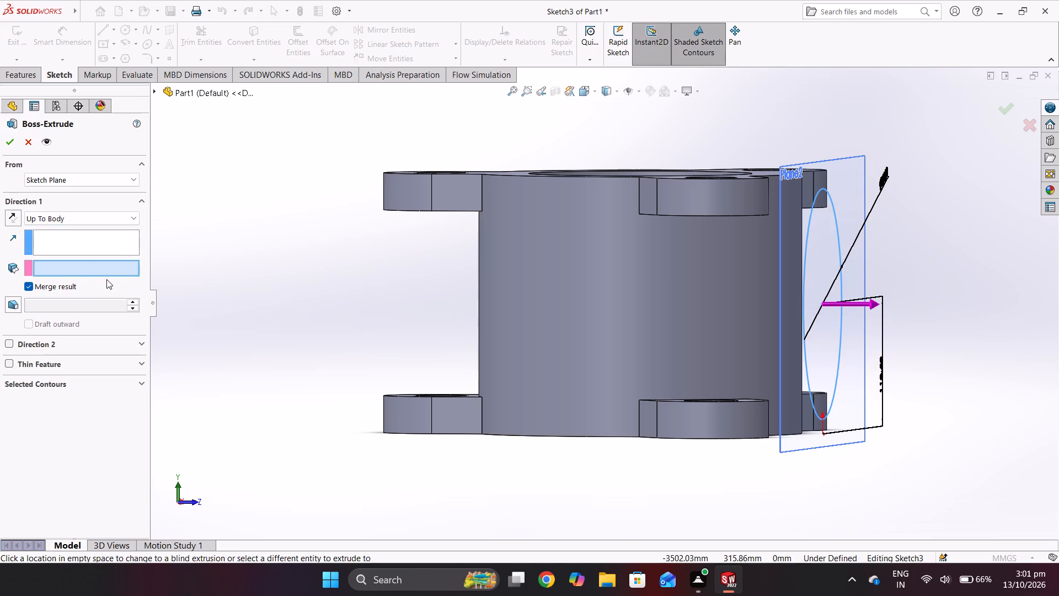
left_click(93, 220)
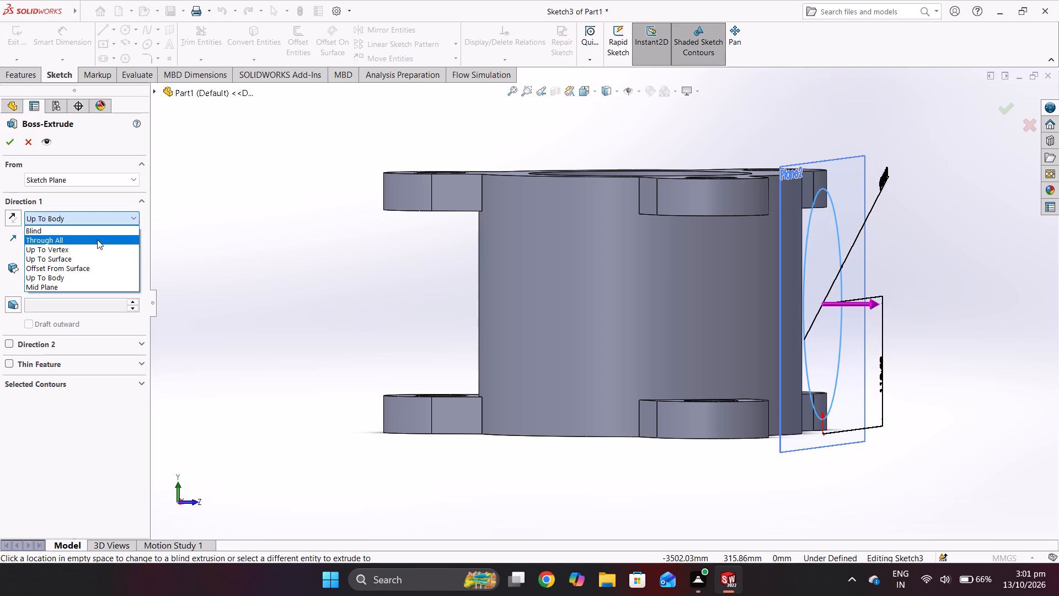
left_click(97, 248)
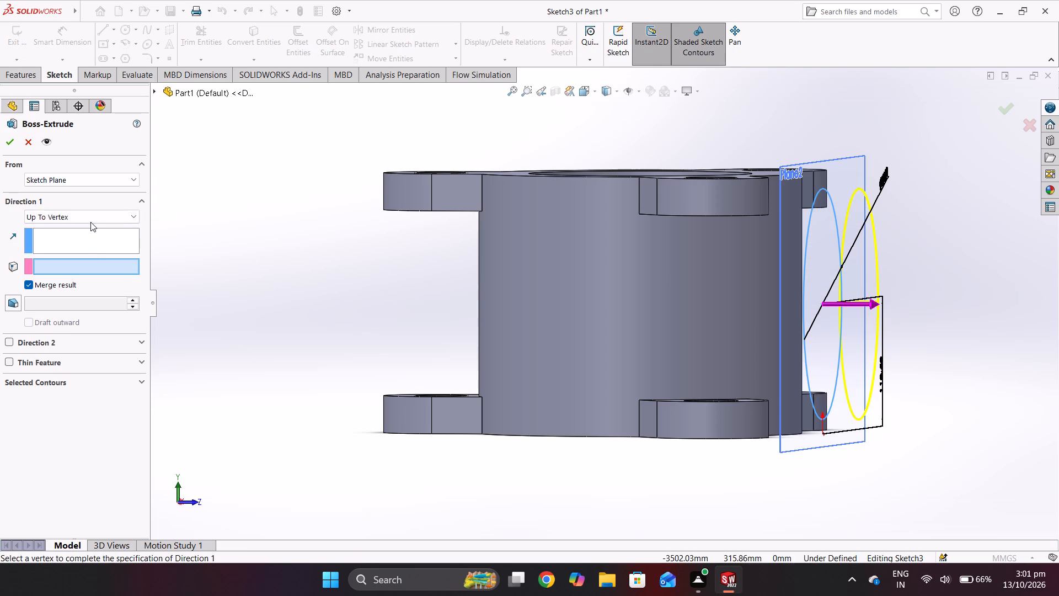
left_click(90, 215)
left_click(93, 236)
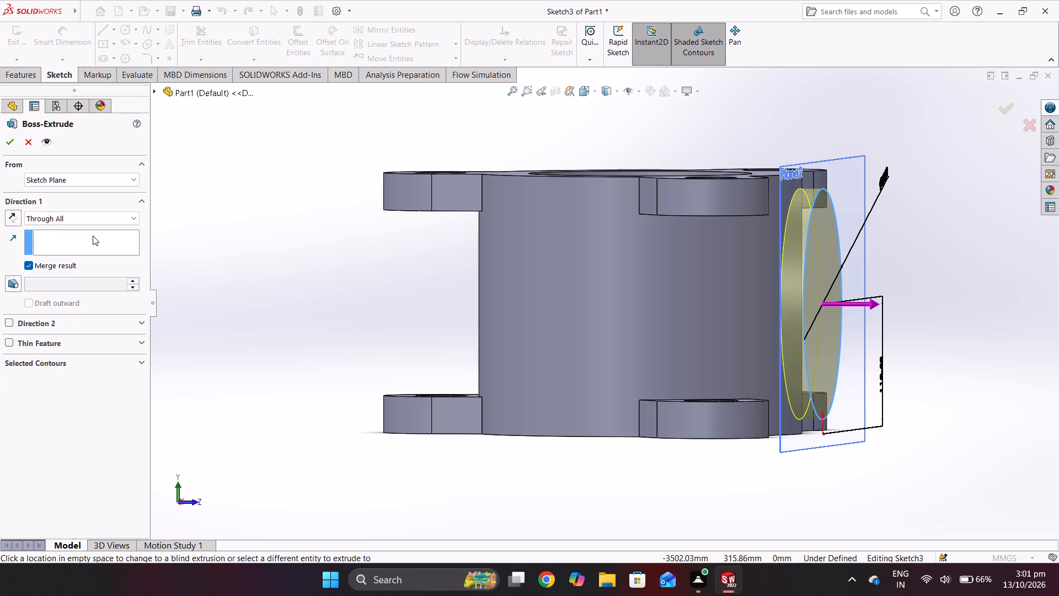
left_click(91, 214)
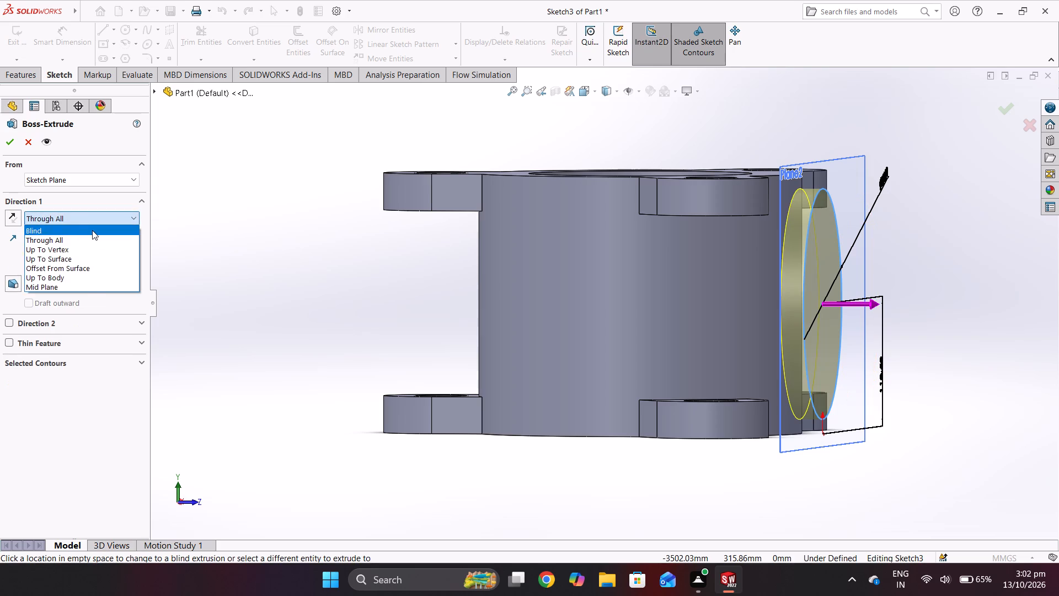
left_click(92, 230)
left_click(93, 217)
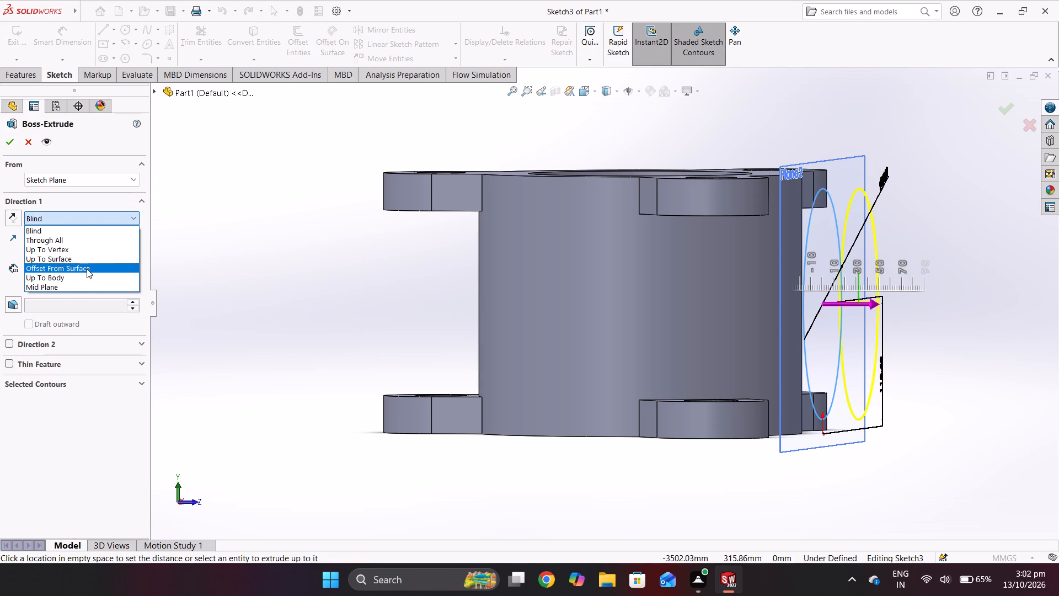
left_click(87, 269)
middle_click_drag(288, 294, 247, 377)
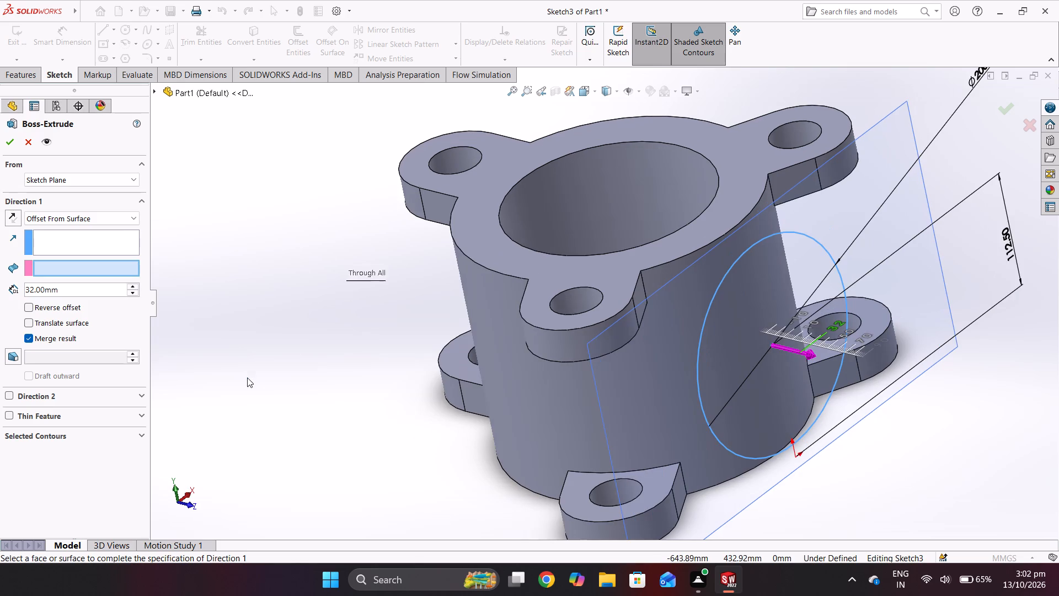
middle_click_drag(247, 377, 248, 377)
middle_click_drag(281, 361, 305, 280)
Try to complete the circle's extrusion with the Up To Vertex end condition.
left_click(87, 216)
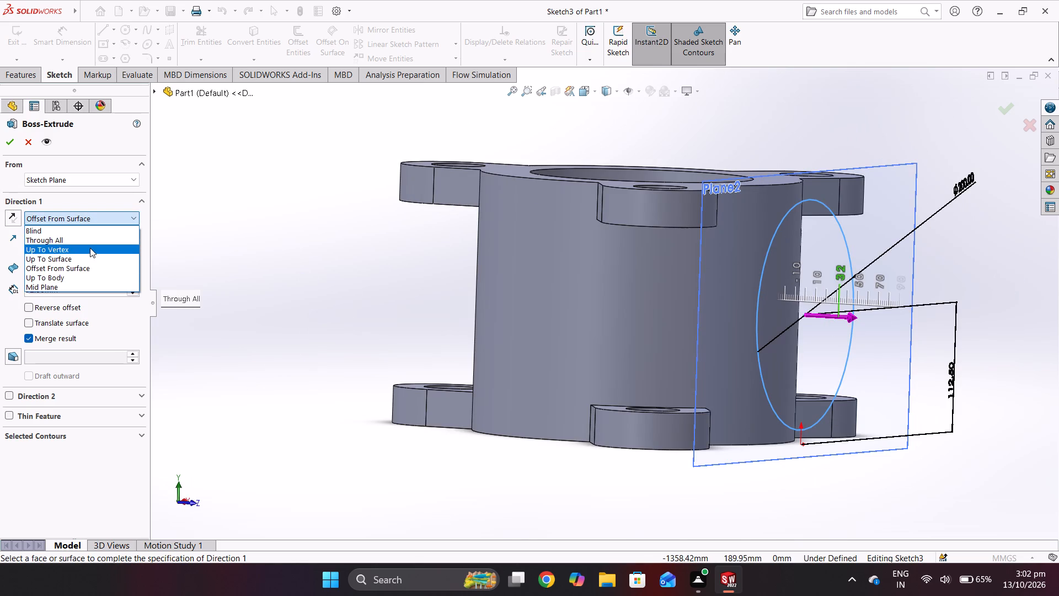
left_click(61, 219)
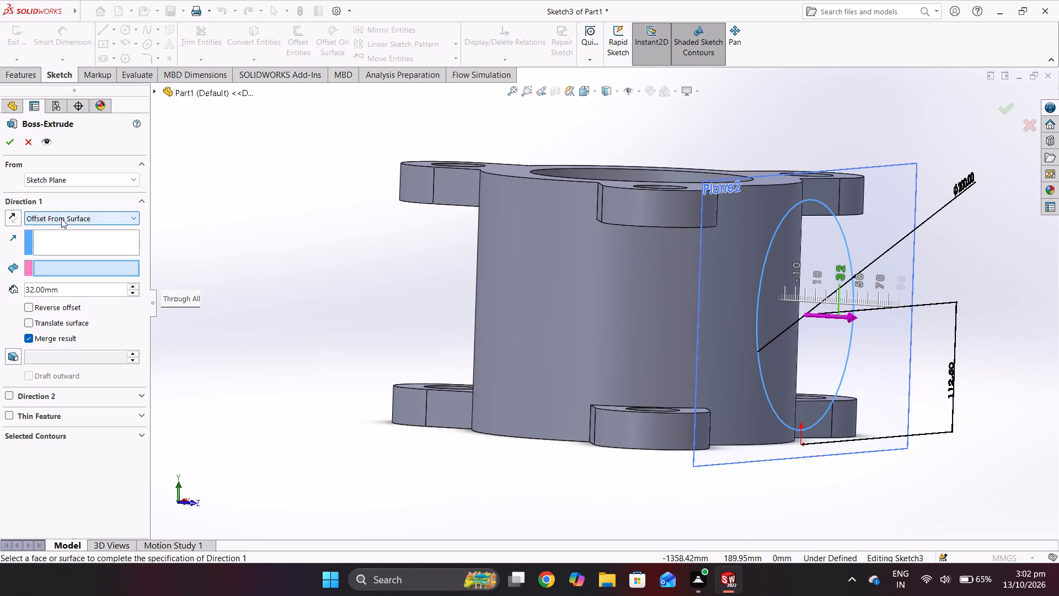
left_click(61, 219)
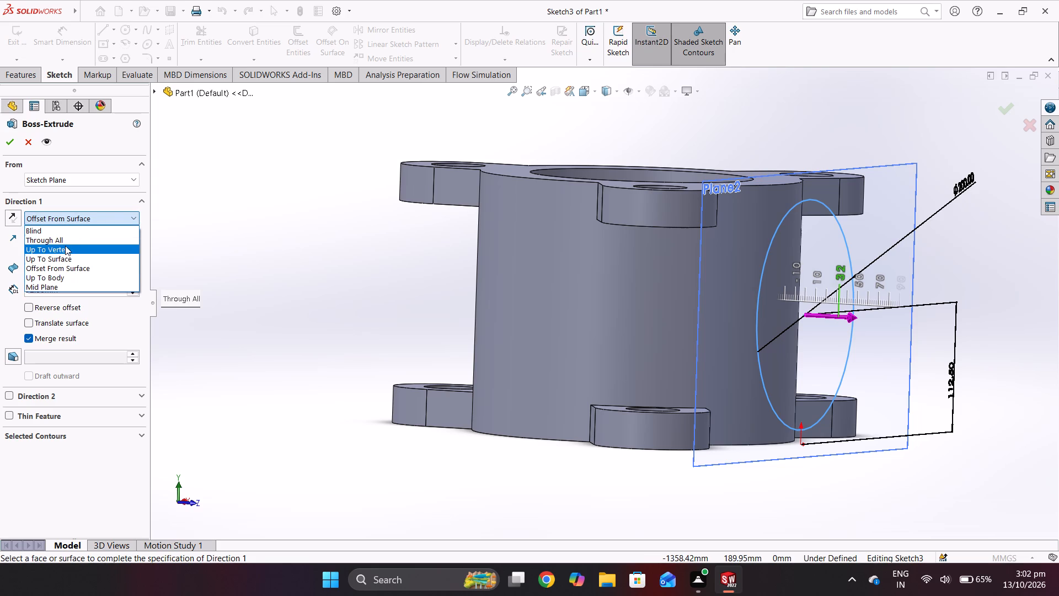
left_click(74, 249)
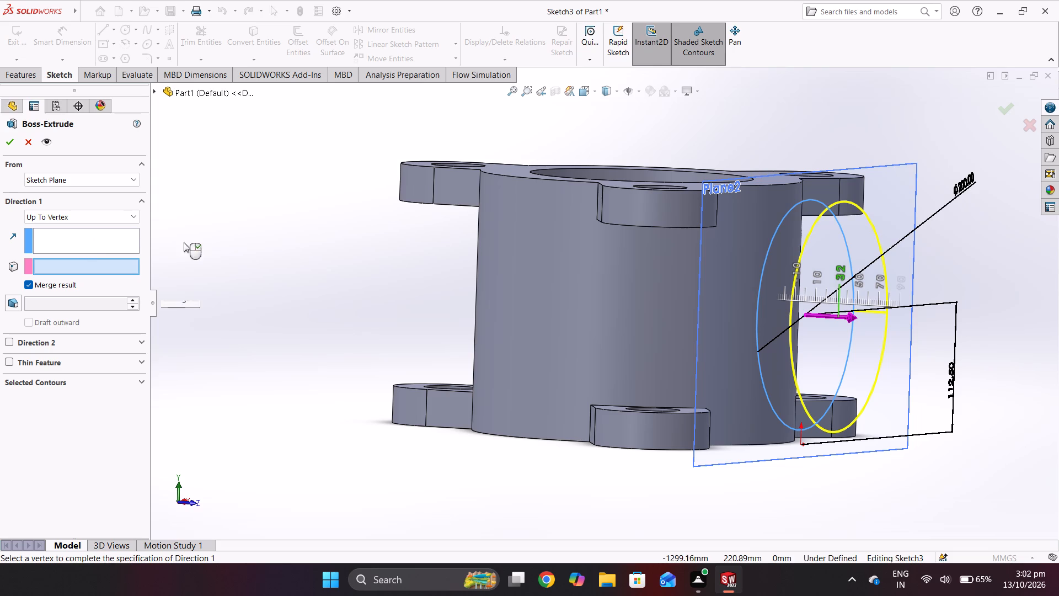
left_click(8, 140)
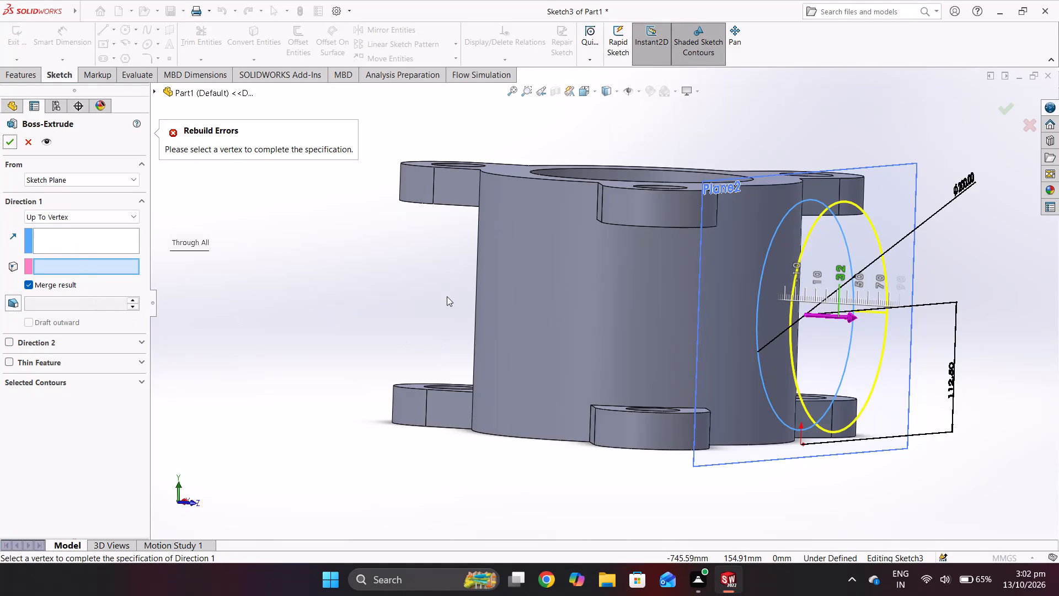
Extrude the 200 mm circle with the Up To Body end condition, ending at the flanged cylinder body.
middle_click_drag(447, 296, 246, 339)
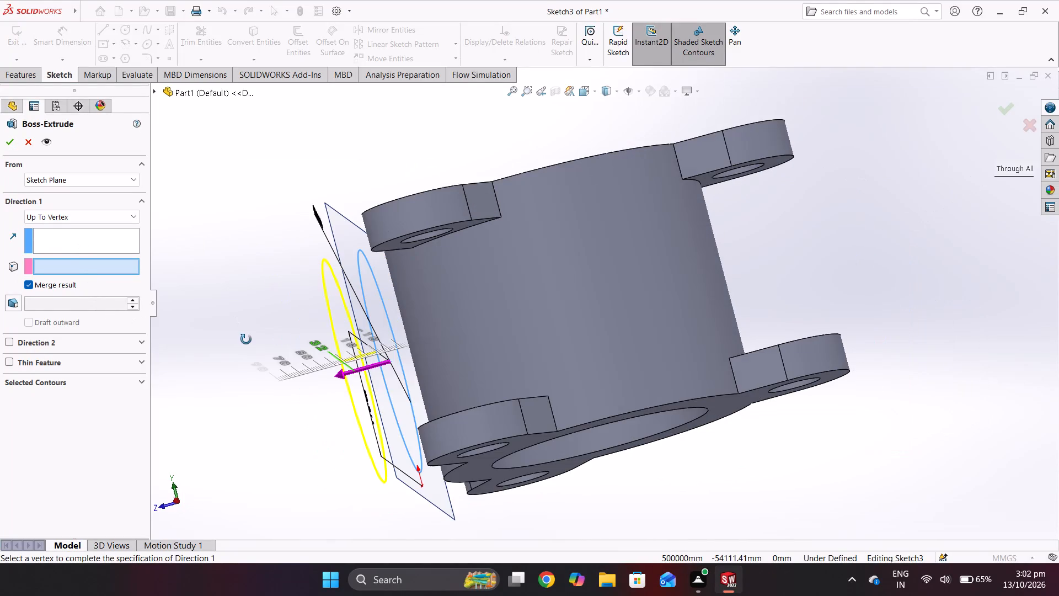
middle_click_drag(246, 339, 265, 343)
left_click(110, 219)
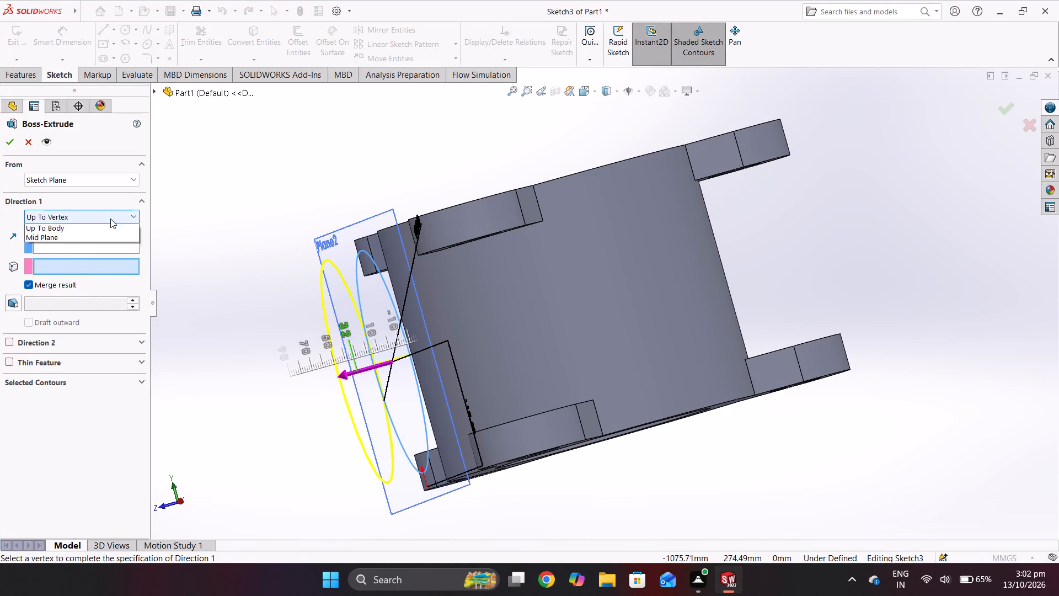
left_click(111, 272)
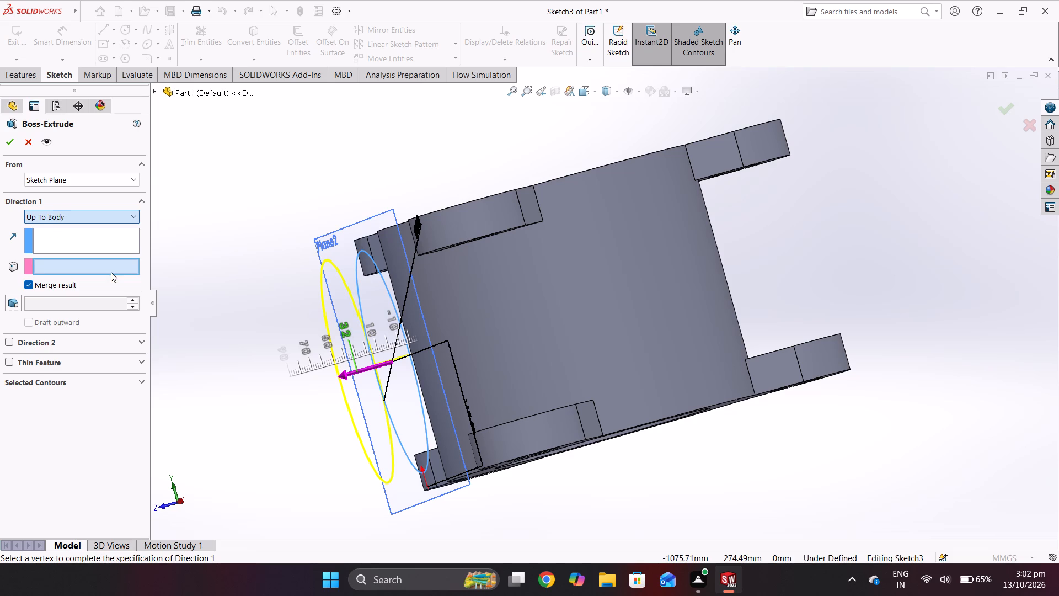
left_click(14, 146)
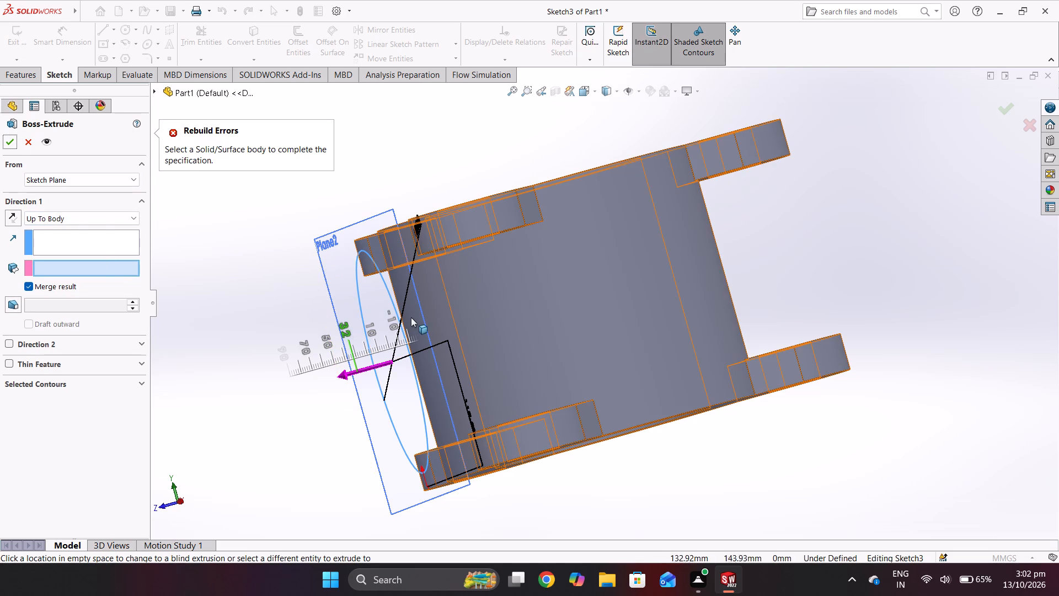
left_click(424, 307)
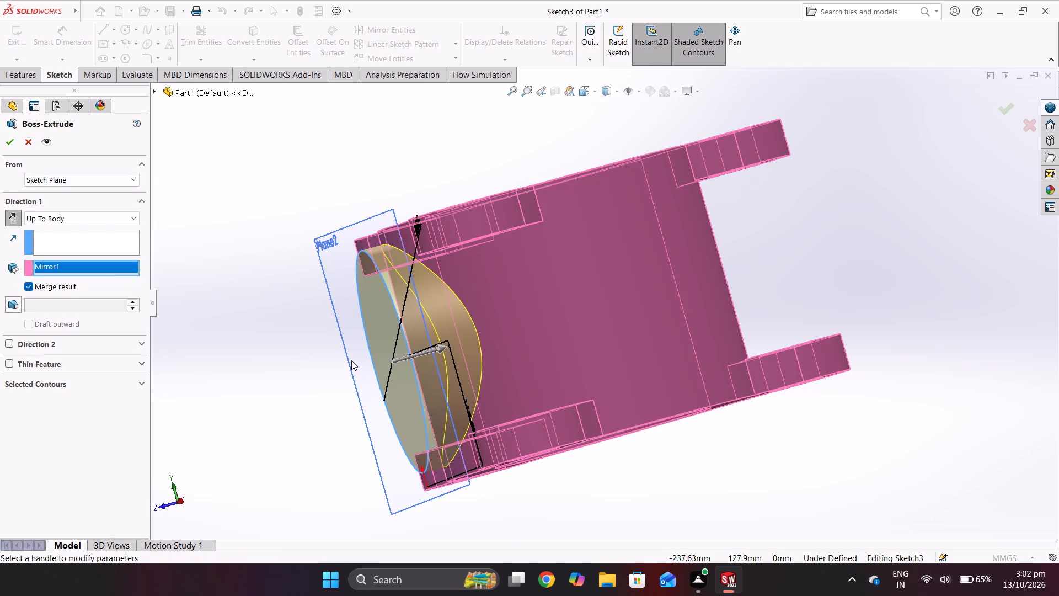
middle_click_drag(325, 363, 483, 397)
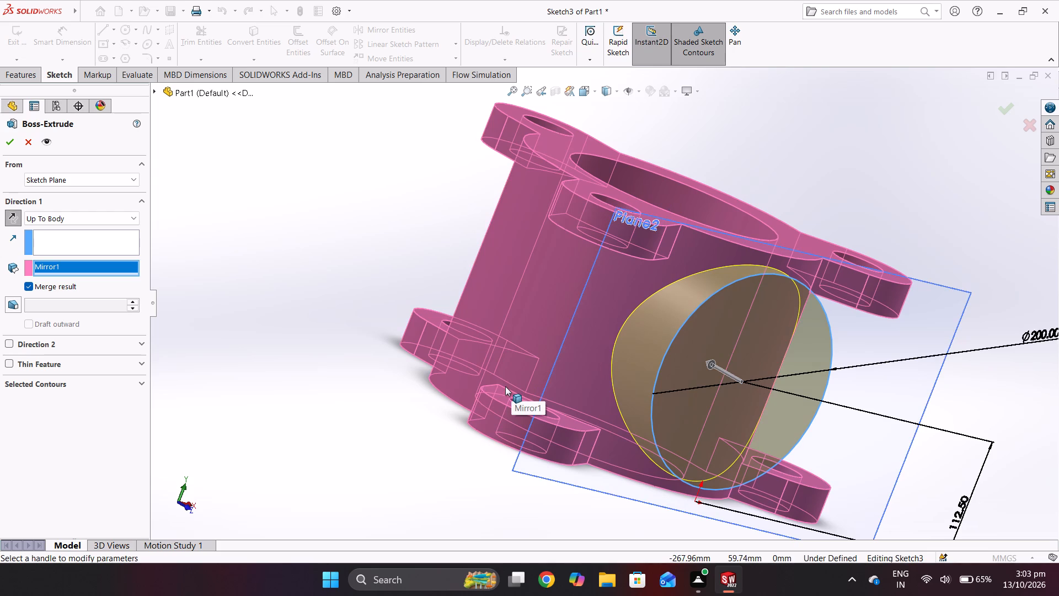
left_click(4, 138)
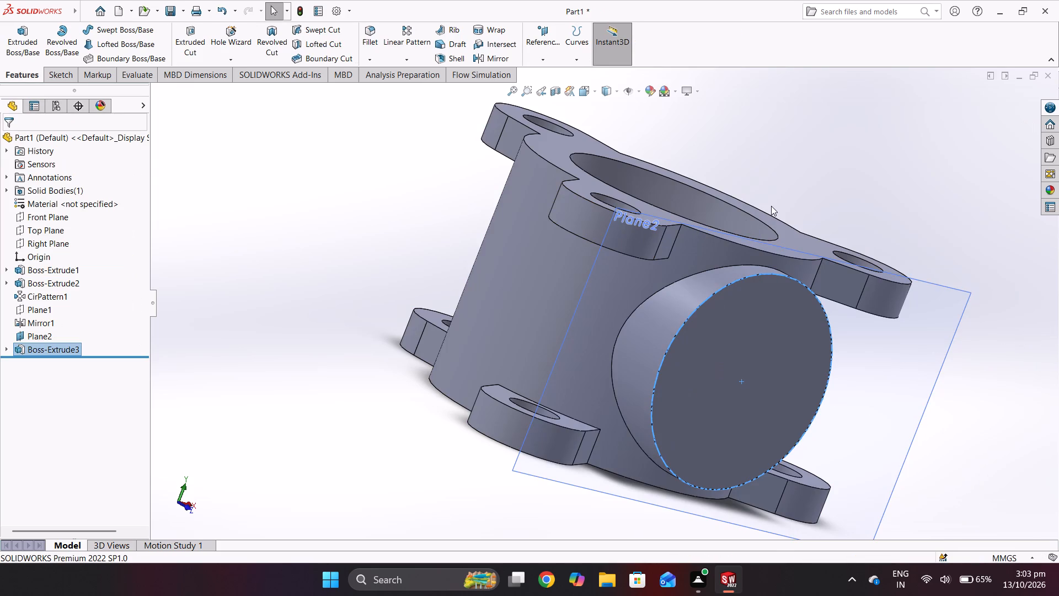
Start an extruded cut with its sketch on the round end face of the side boss.
middle_click_drag(773, 201, 785, 111)
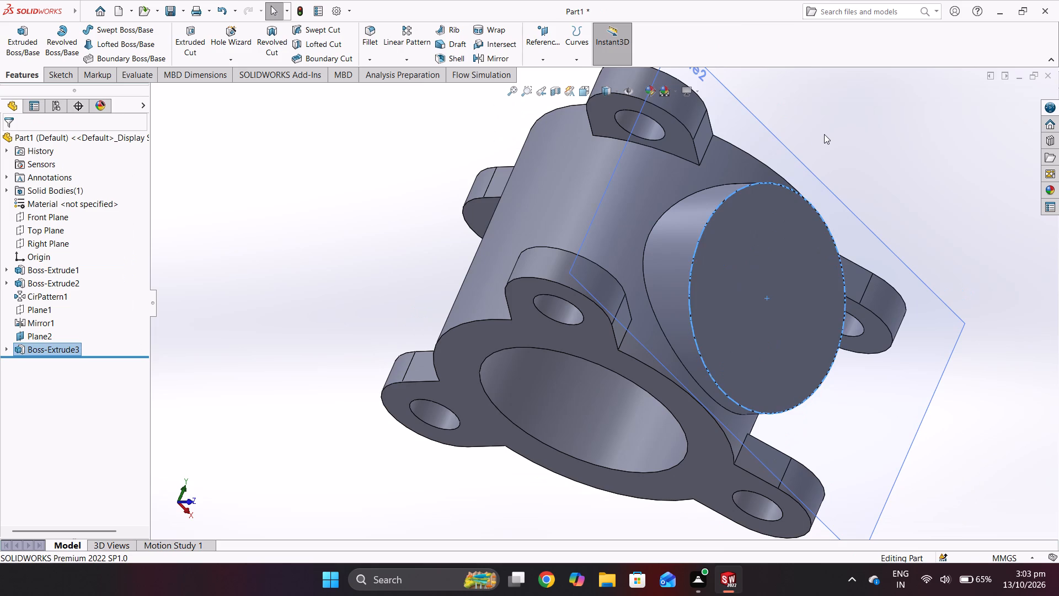
left_click(825, 134)
middle_click_drag(848, 155, 740, 217)
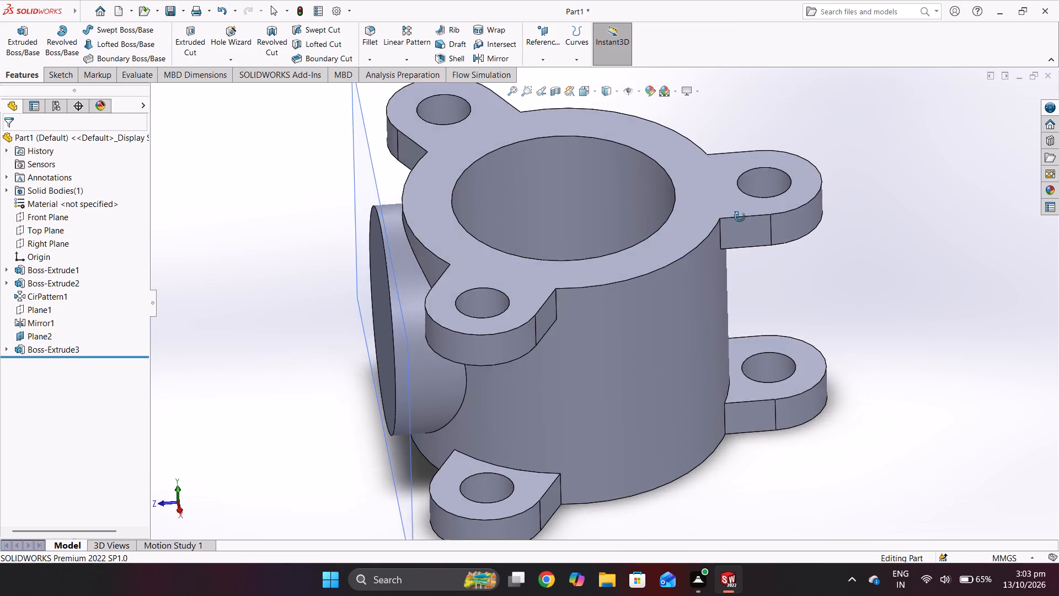
middle_click_drag(740, 217, 777, 243)
middle_click_drag(880, 257, 864, 199)
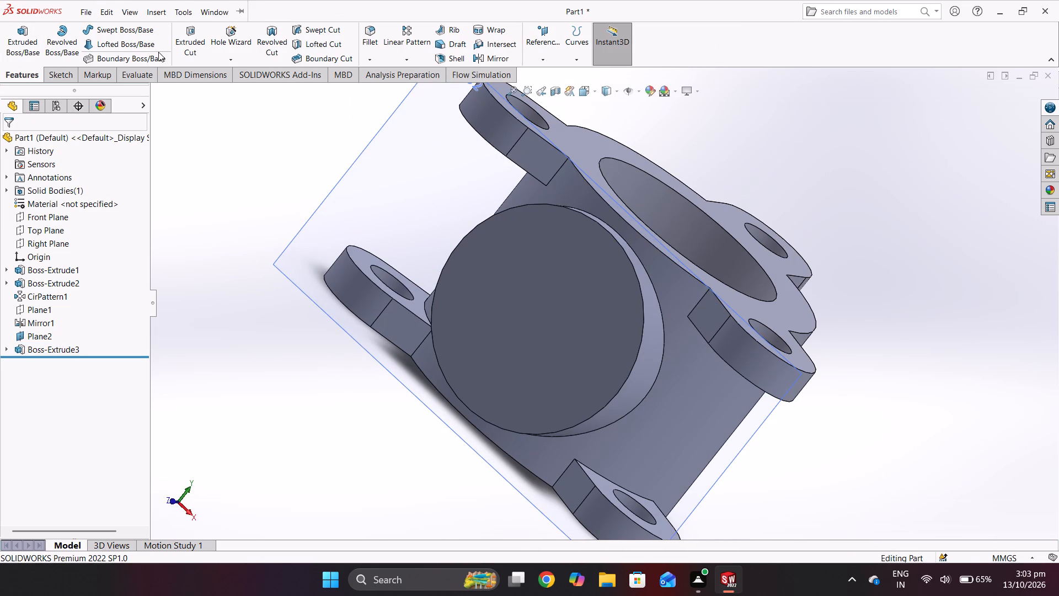
left_click(189, 38)
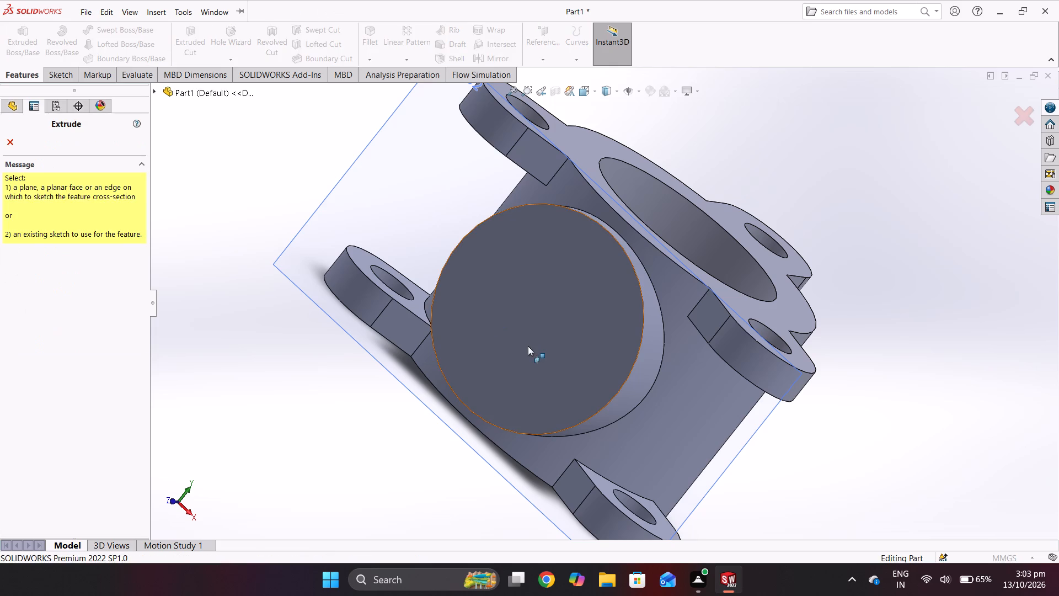
left_click(528, 328)
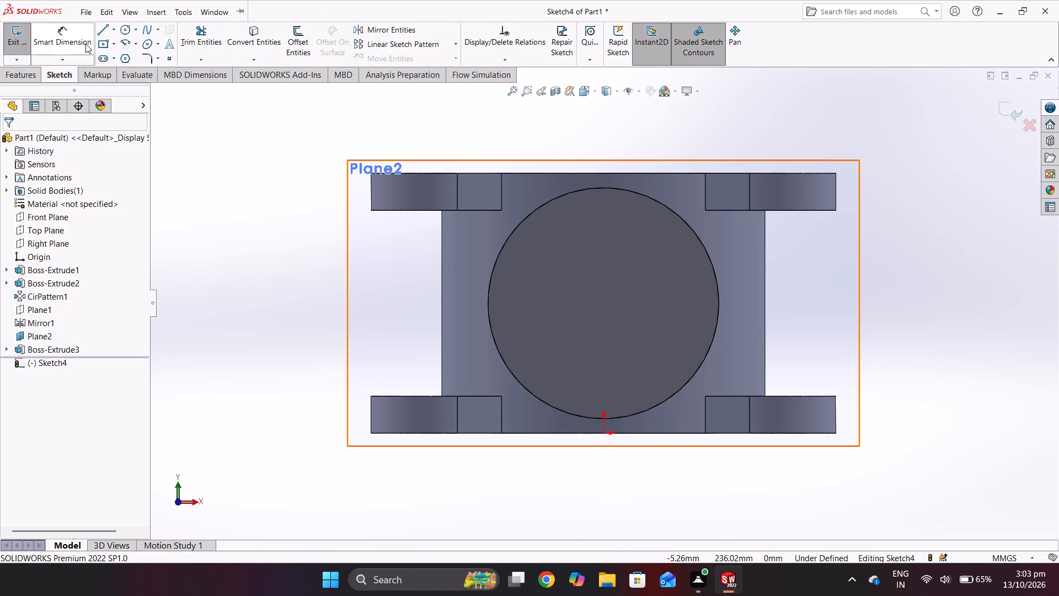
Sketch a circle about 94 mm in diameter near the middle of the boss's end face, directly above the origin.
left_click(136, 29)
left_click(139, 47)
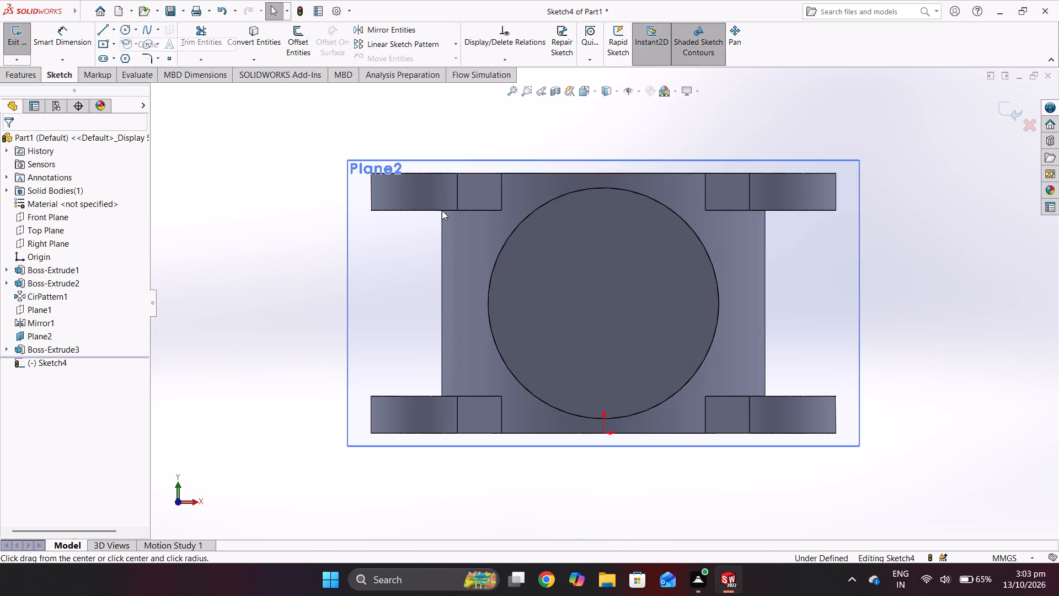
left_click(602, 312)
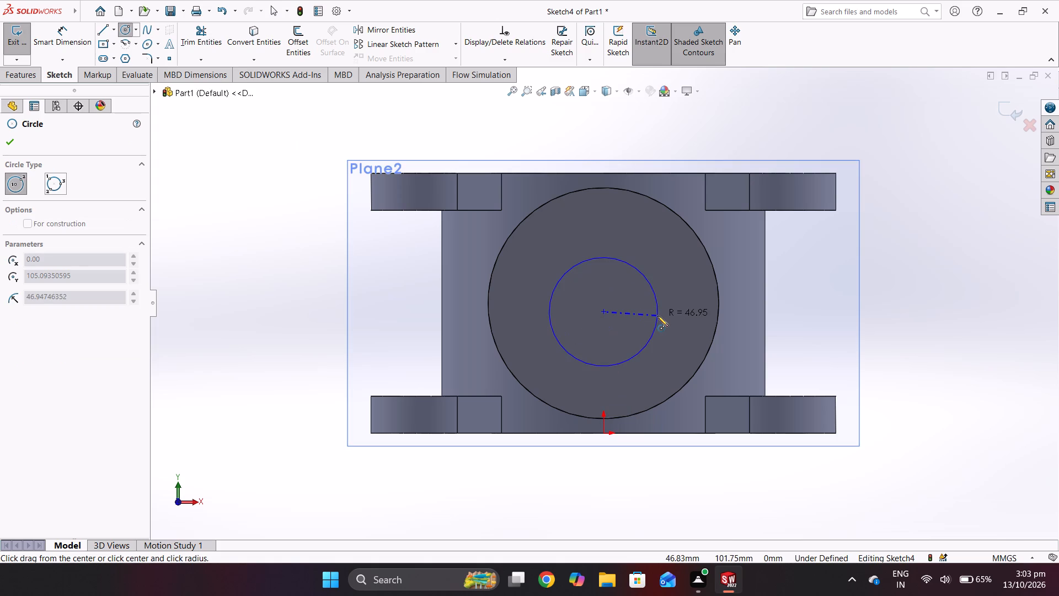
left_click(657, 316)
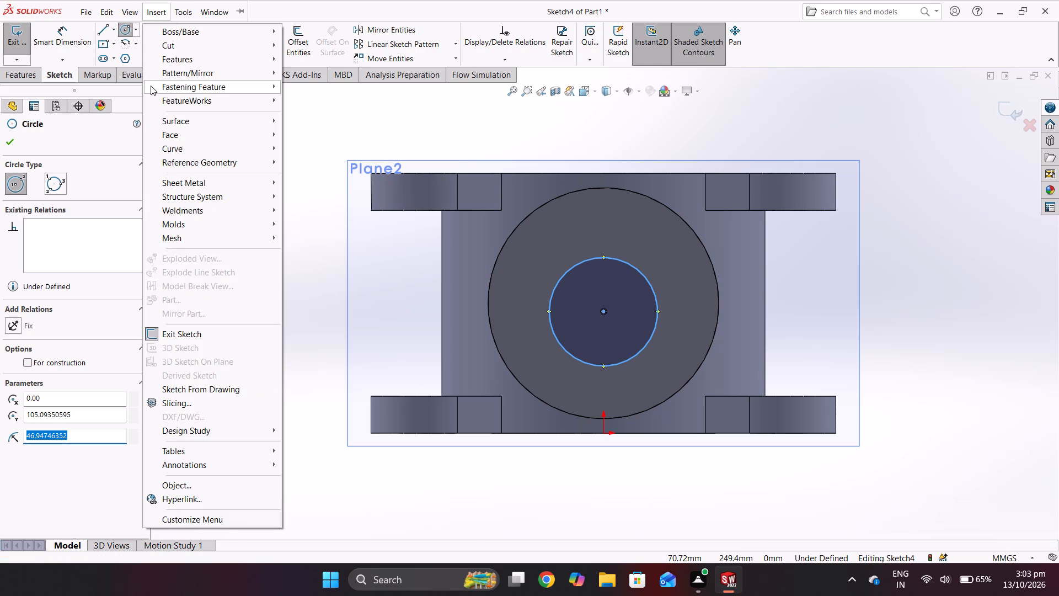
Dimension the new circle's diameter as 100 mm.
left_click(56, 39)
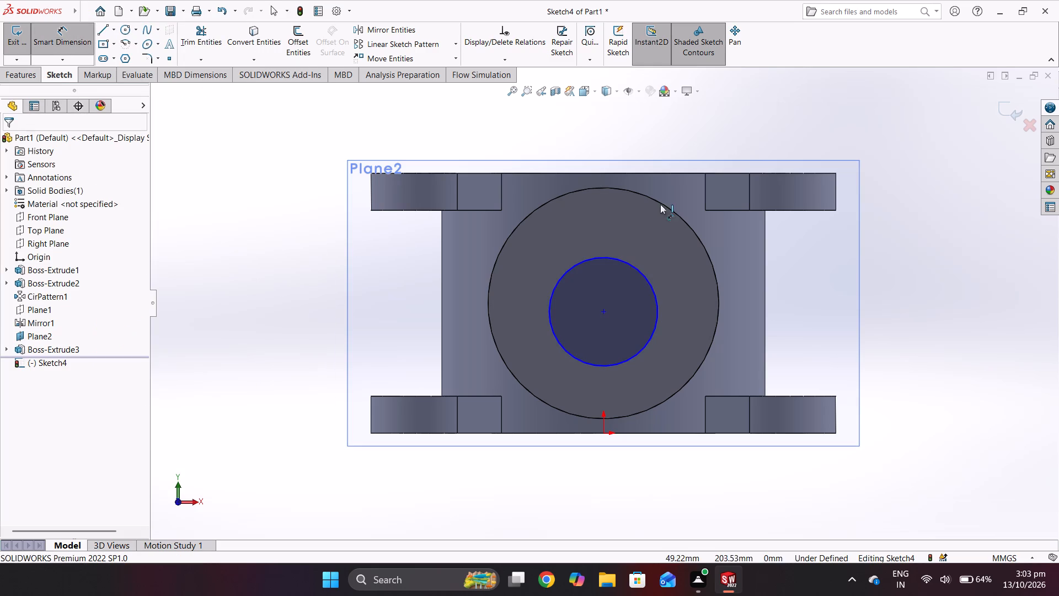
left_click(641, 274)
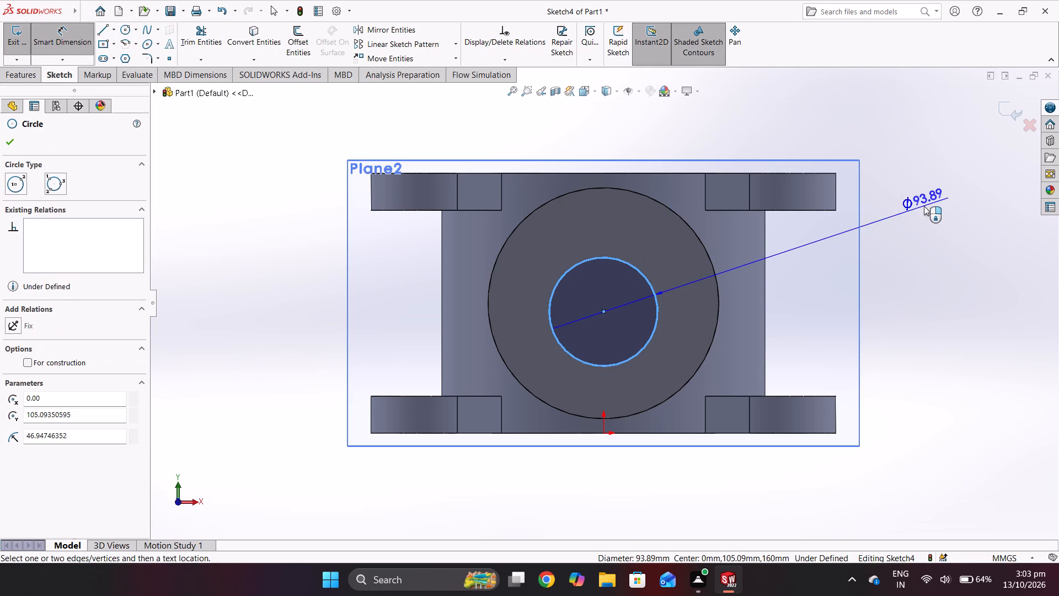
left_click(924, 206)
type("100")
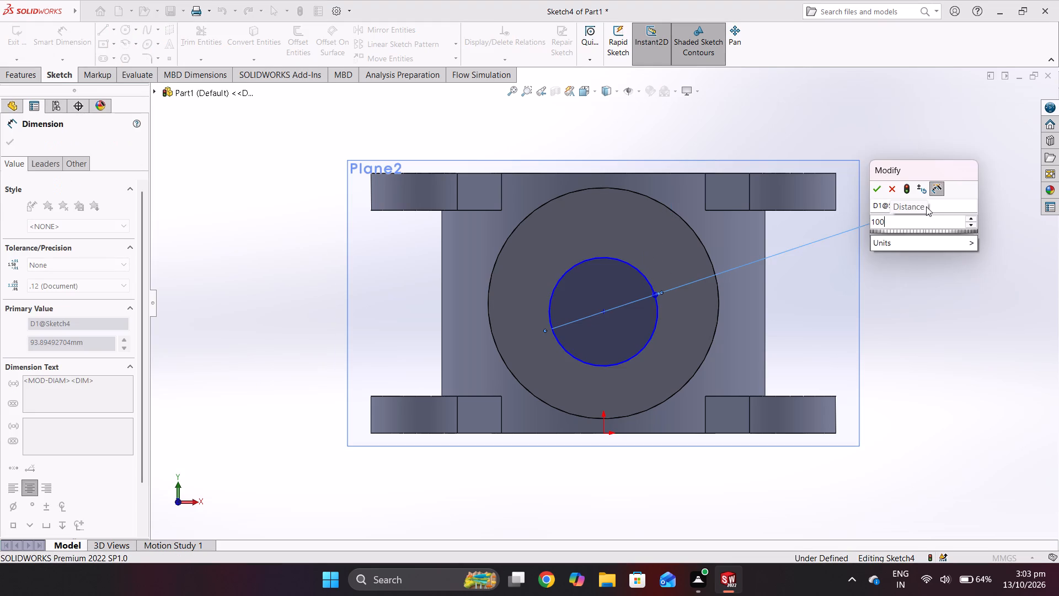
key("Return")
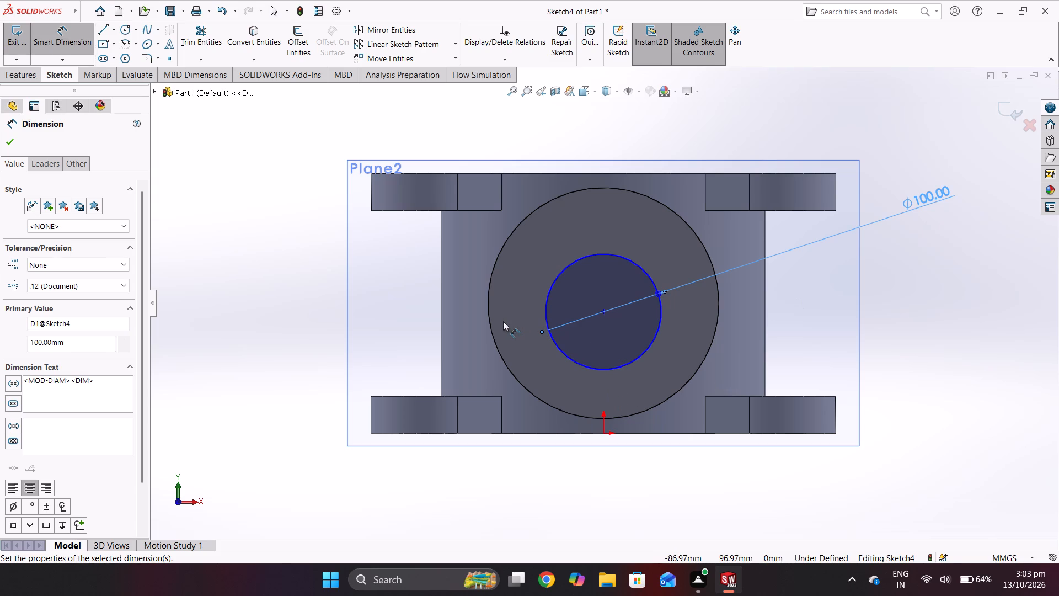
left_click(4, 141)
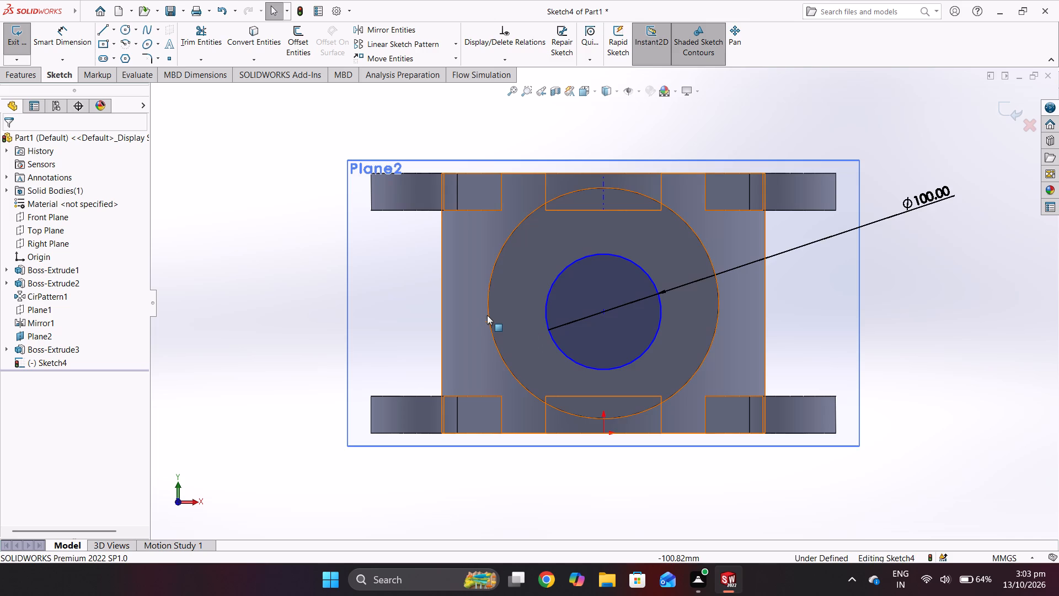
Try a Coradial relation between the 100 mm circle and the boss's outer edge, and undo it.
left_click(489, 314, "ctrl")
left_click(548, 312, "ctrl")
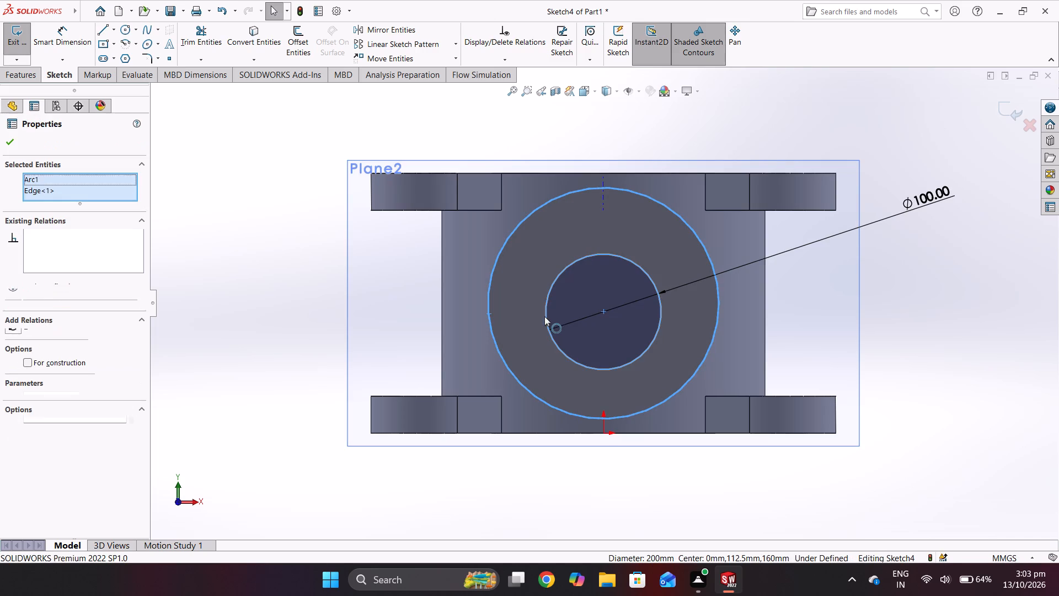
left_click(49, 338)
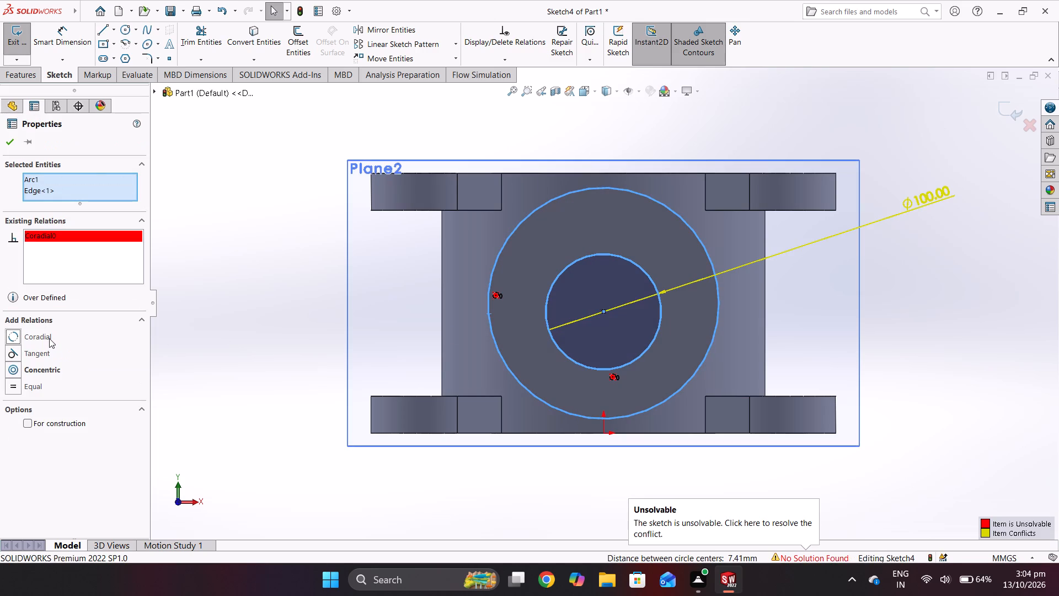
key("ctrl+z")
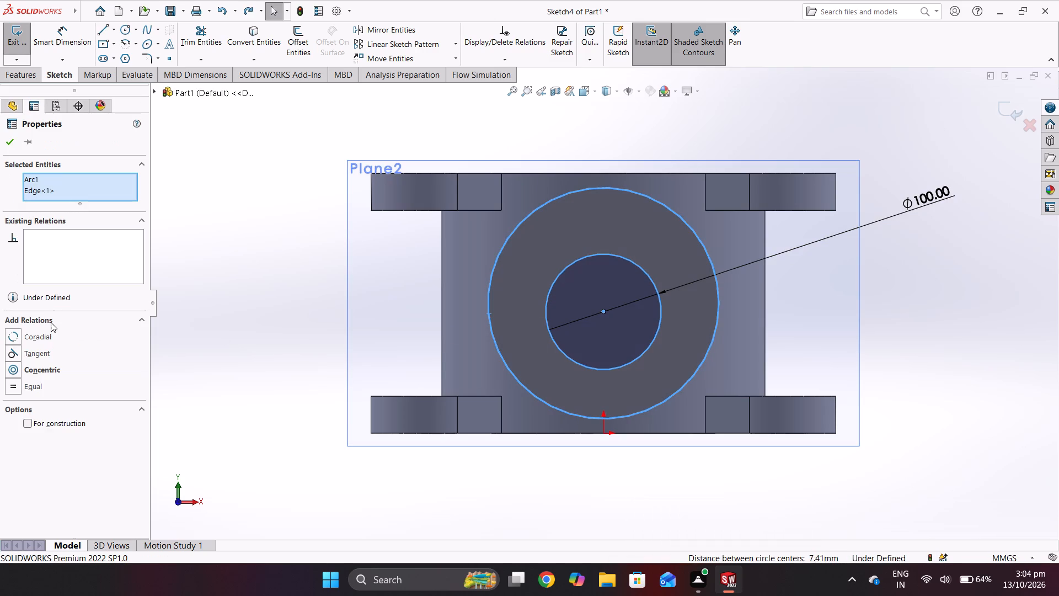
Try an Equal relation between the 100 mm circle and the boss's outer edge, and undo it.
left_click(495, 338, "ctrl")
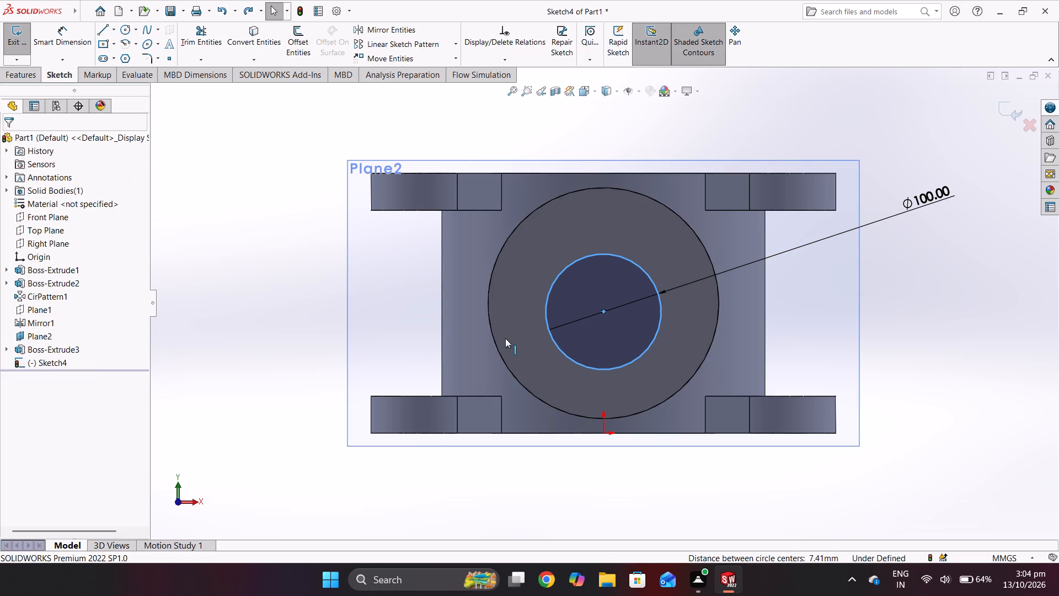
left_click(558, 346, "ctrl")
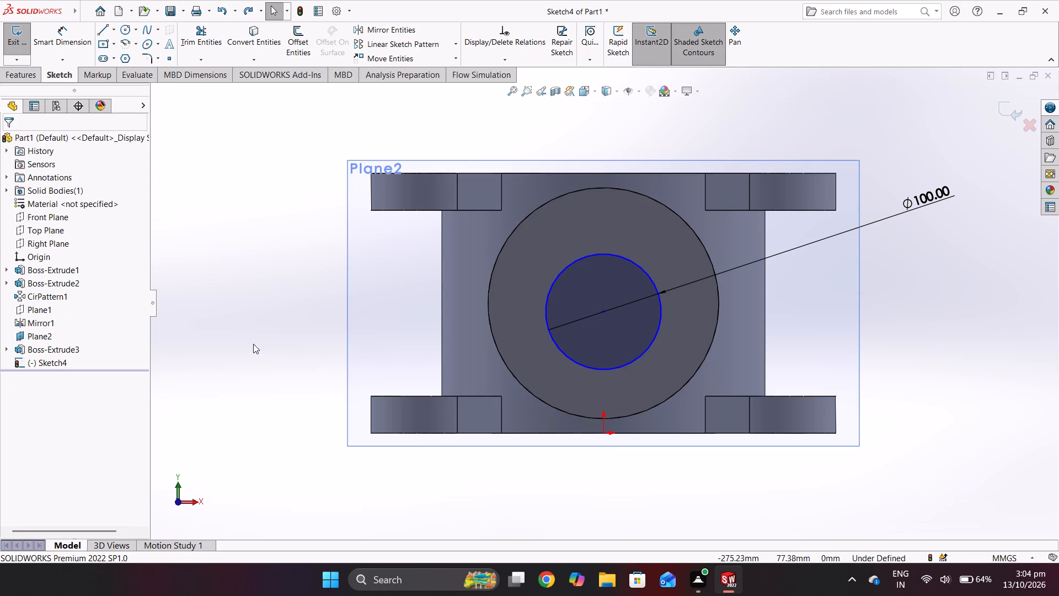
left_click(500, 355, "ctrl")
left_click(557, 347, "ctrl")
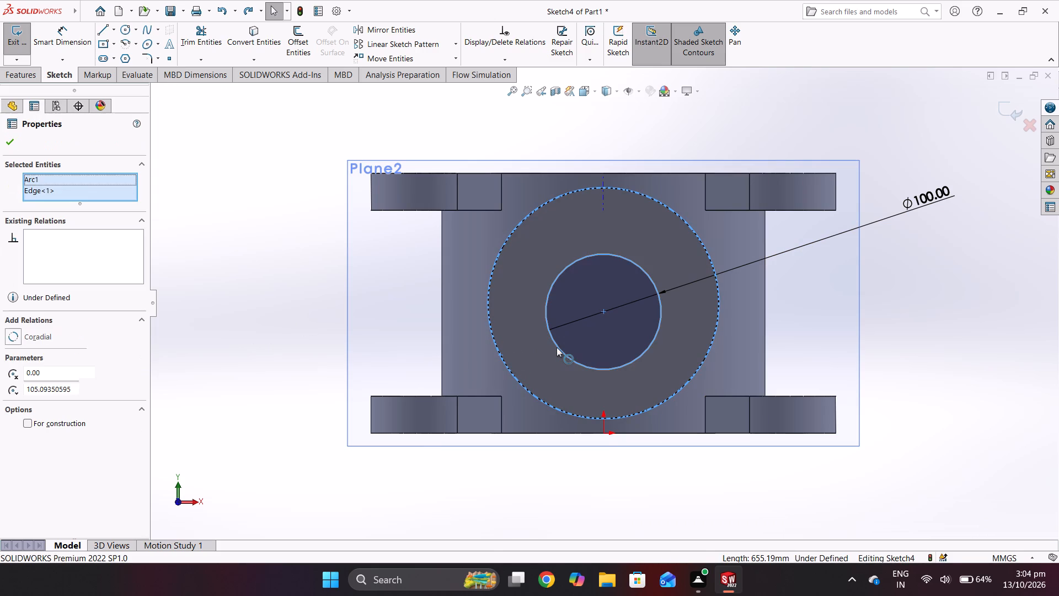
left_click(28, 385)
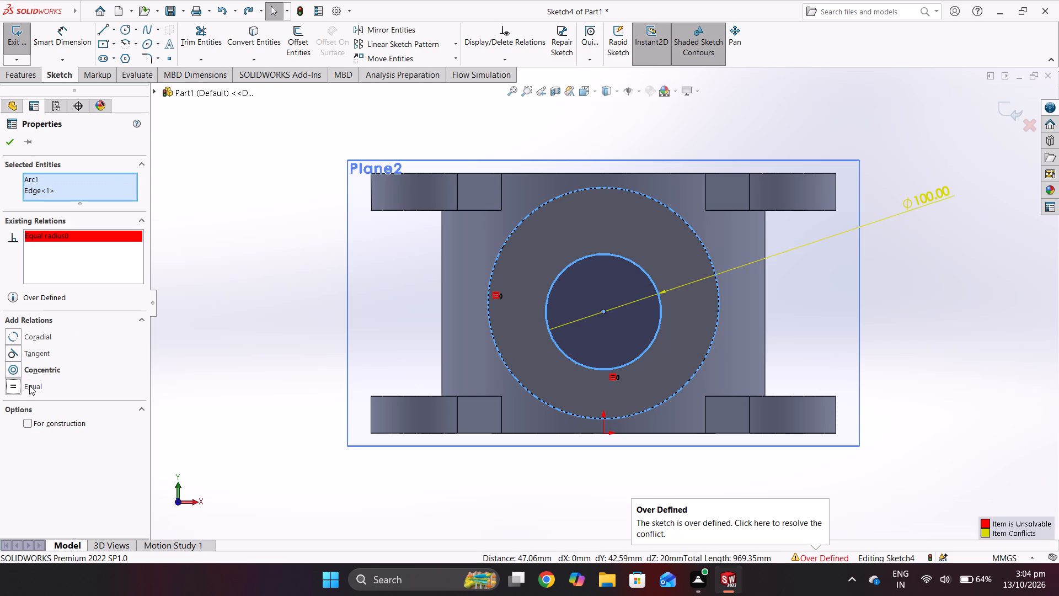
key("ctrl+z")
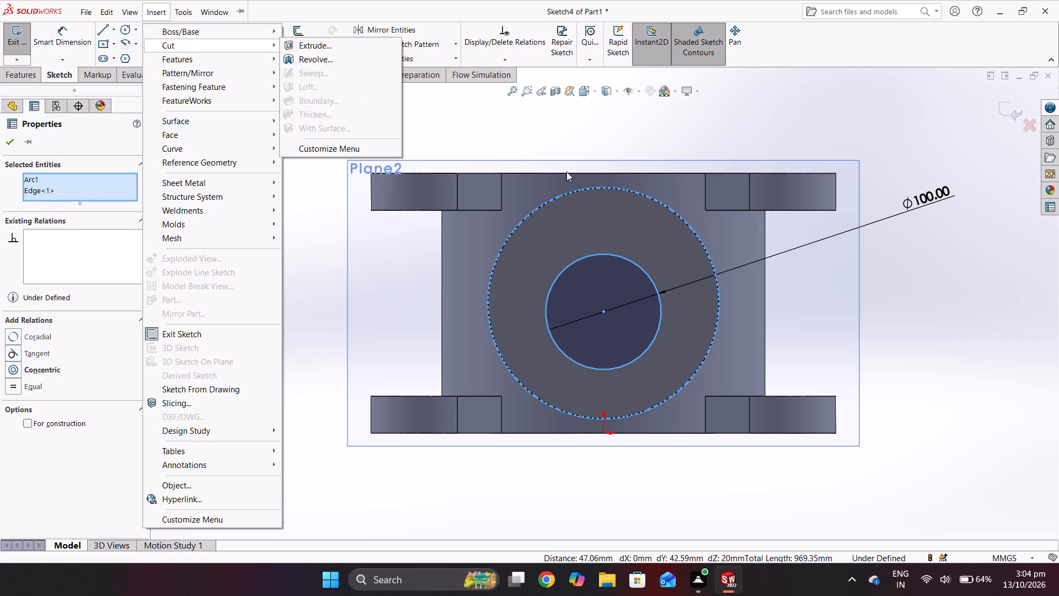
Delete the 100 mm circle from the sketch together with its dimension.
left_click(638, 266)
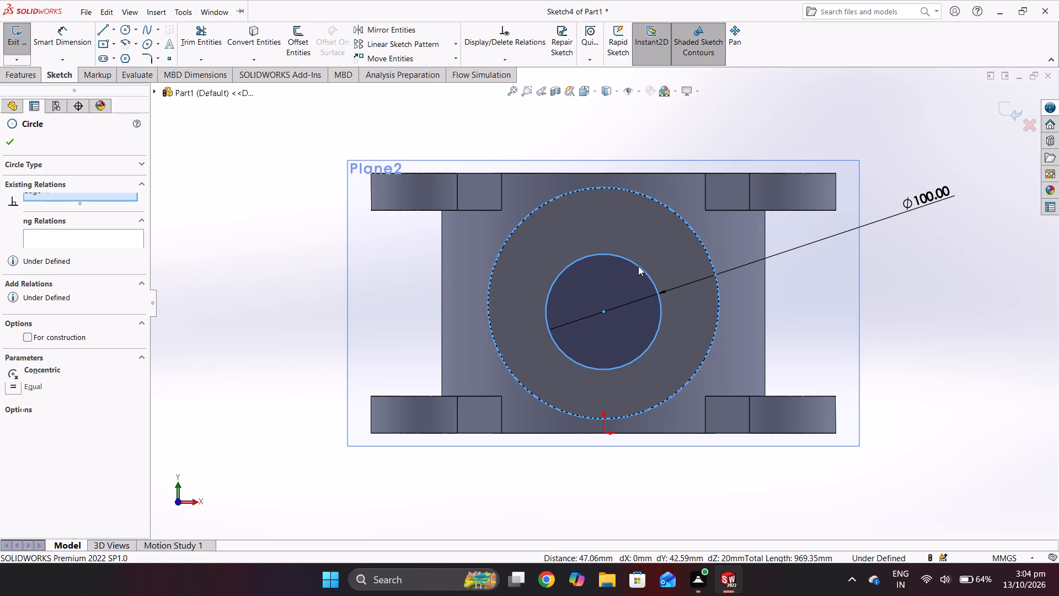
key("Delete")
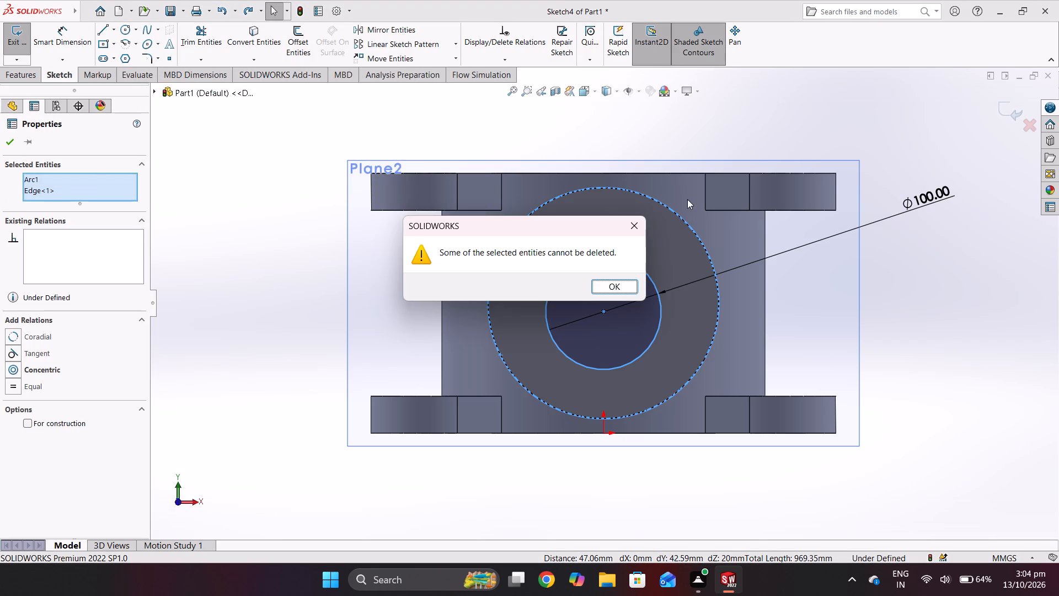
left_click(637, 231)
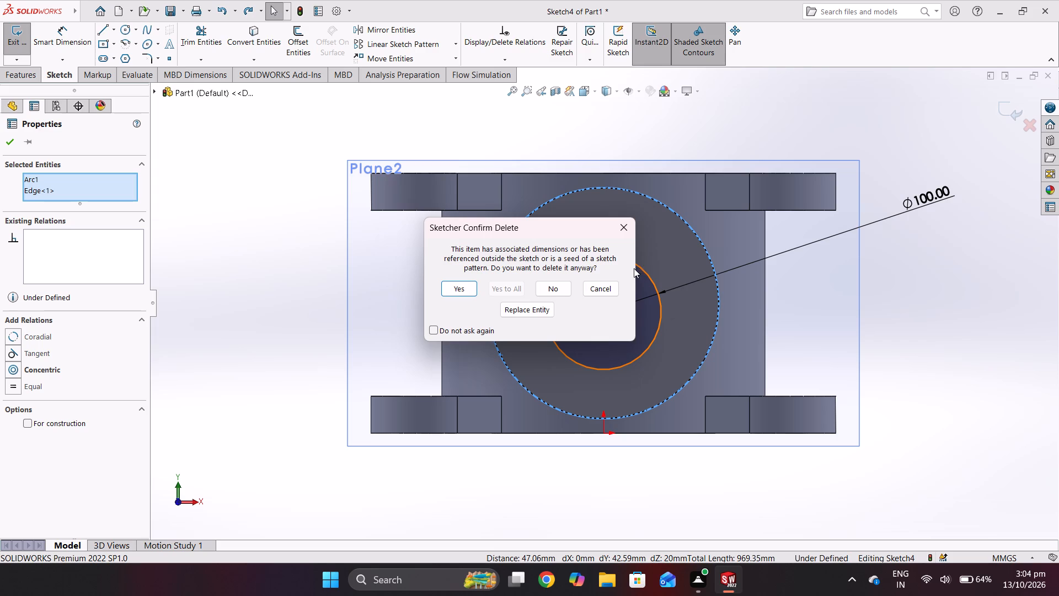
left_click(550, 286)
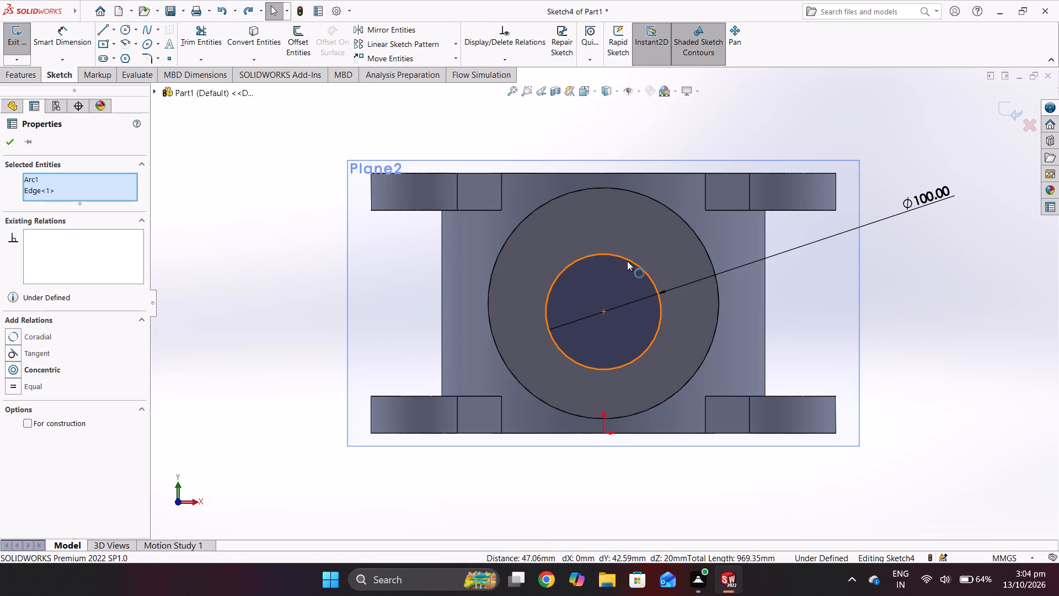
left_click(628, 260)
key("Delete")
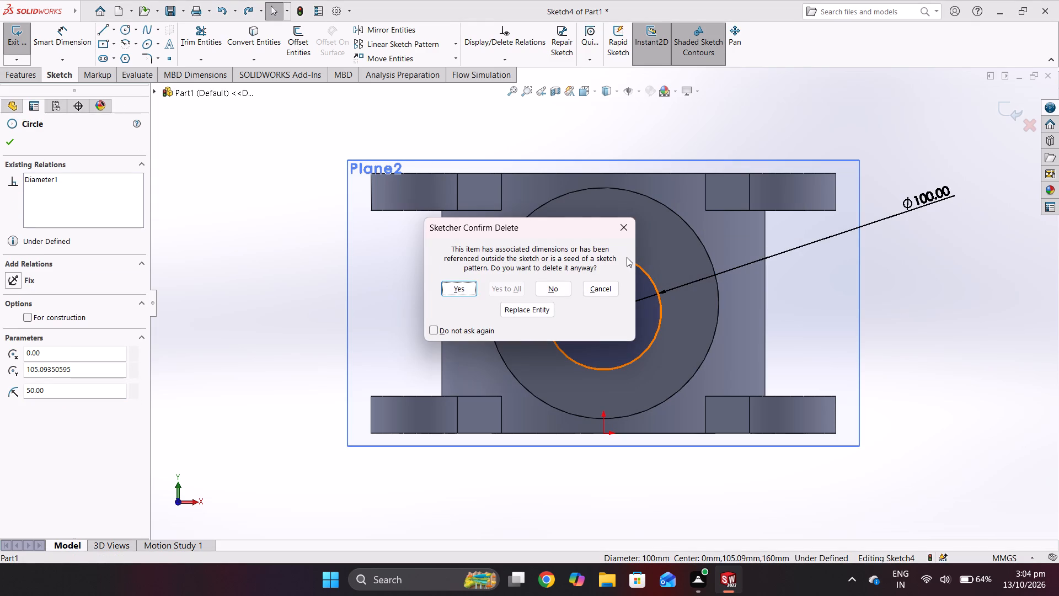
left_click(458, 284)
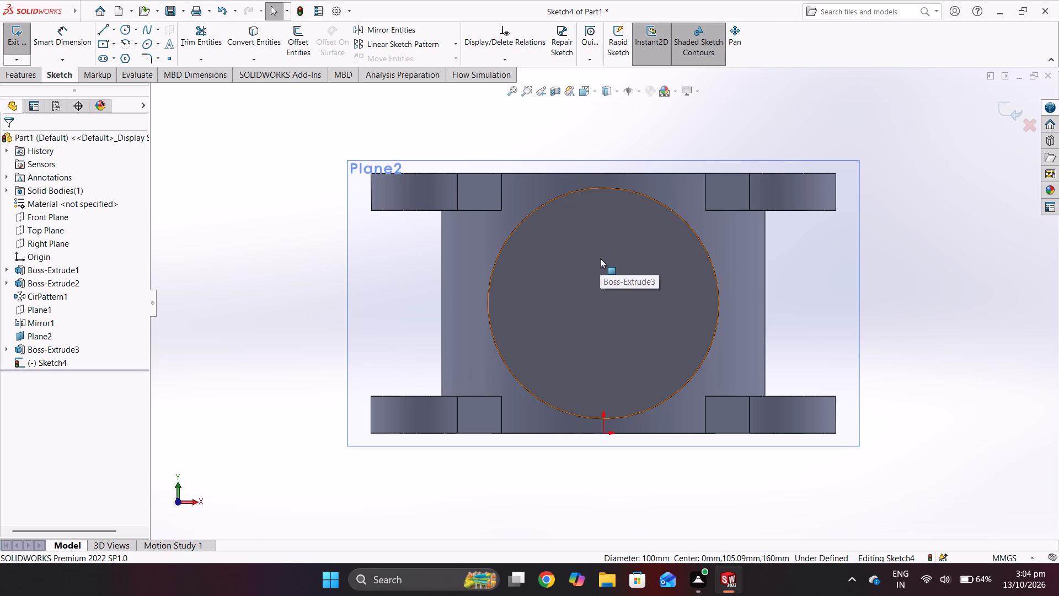
Sketch a circle about 81 mm in diameter on the side boss's end face, concentric with the boss.
left_click(73, 41)
left_click(122, 31)
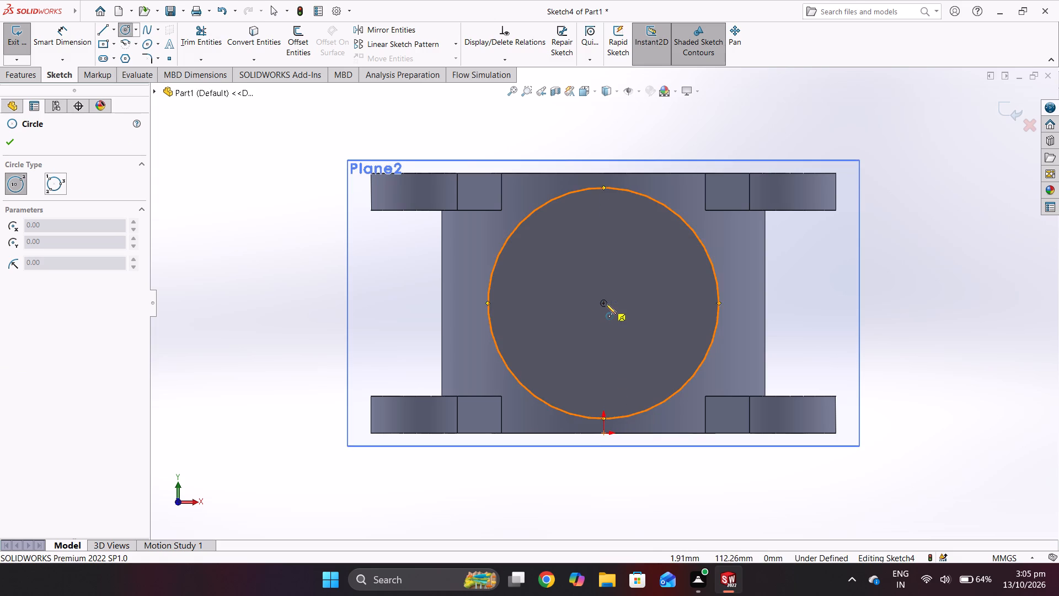
left_click(603, 303)
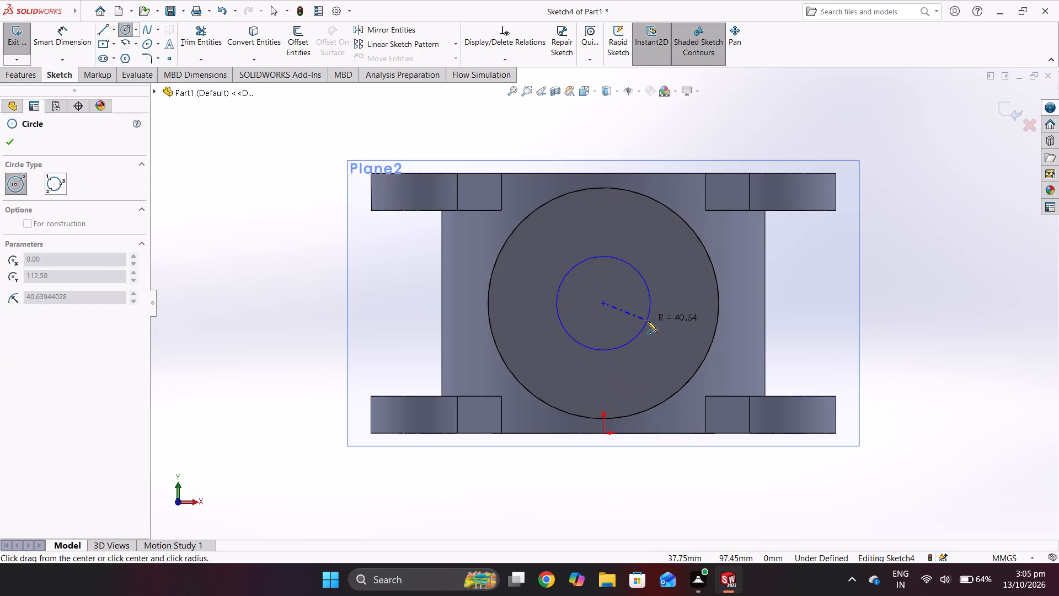
left_click(647, 321)
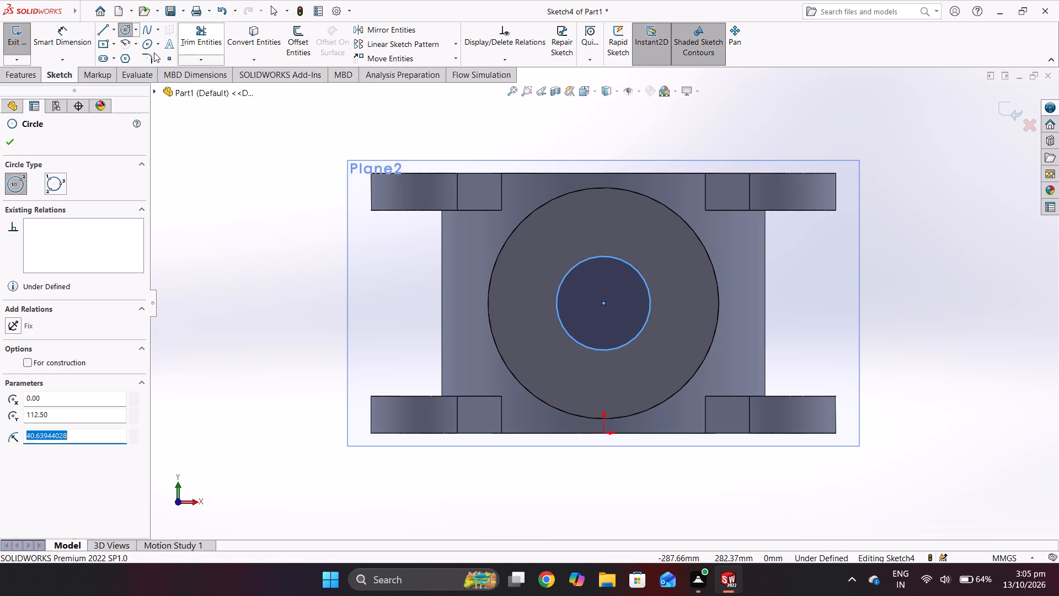
Dimension the new circle's diameter as 100 mm.
left_click(73, 45)
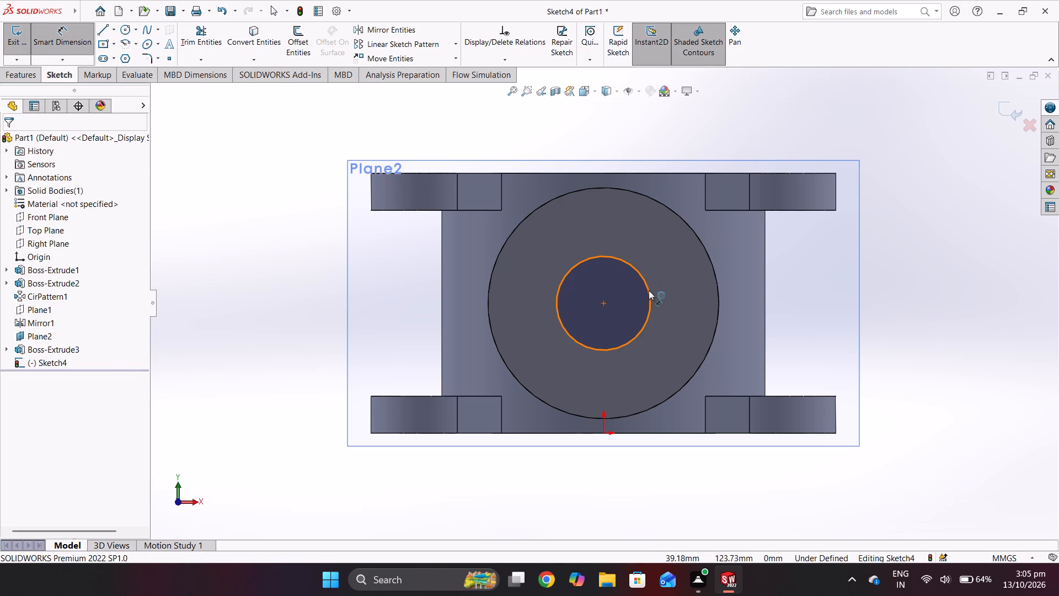
left_click(649, 290)
left_click(945, 171)
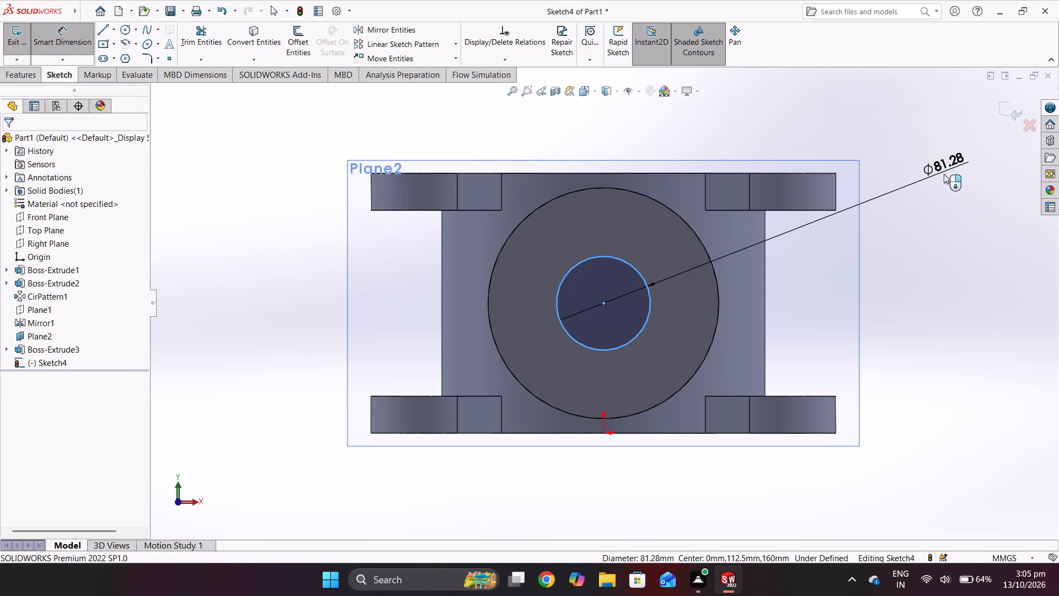
type("100")
key("Return")
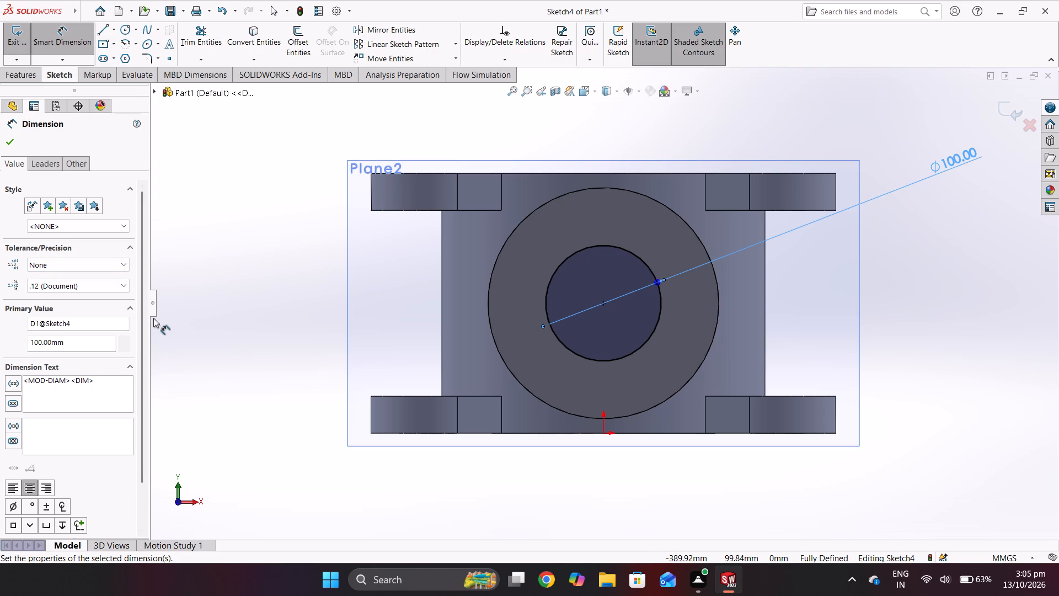
Cut-extrude the 100 mm circle into the side boss with a Blind depth of 25 mm.
left_click(1005, 110)
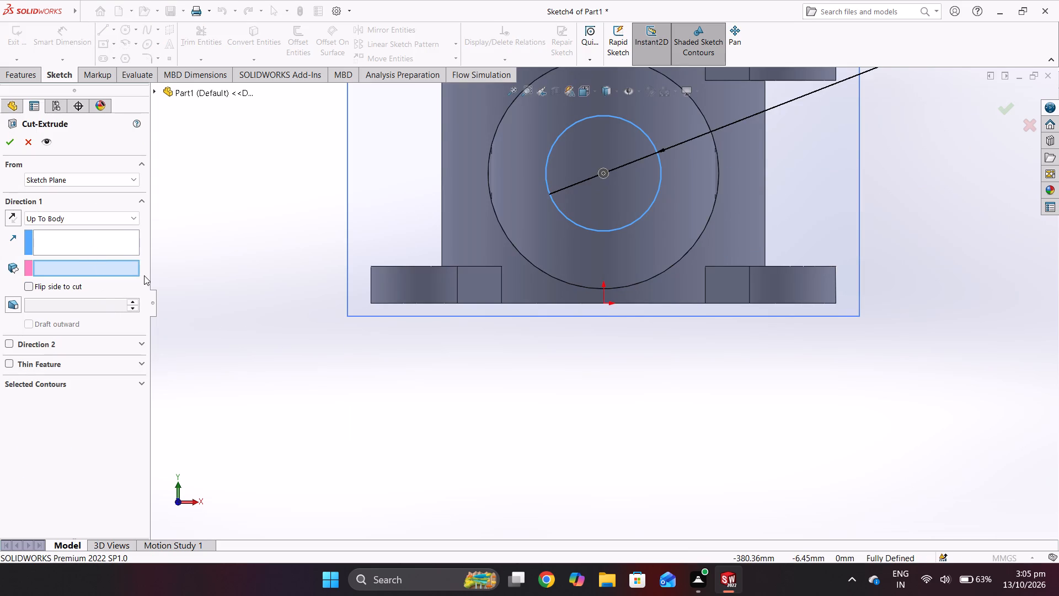
scroll(575, 191, "down", 1)
scroll(575, 191, "up", 3)
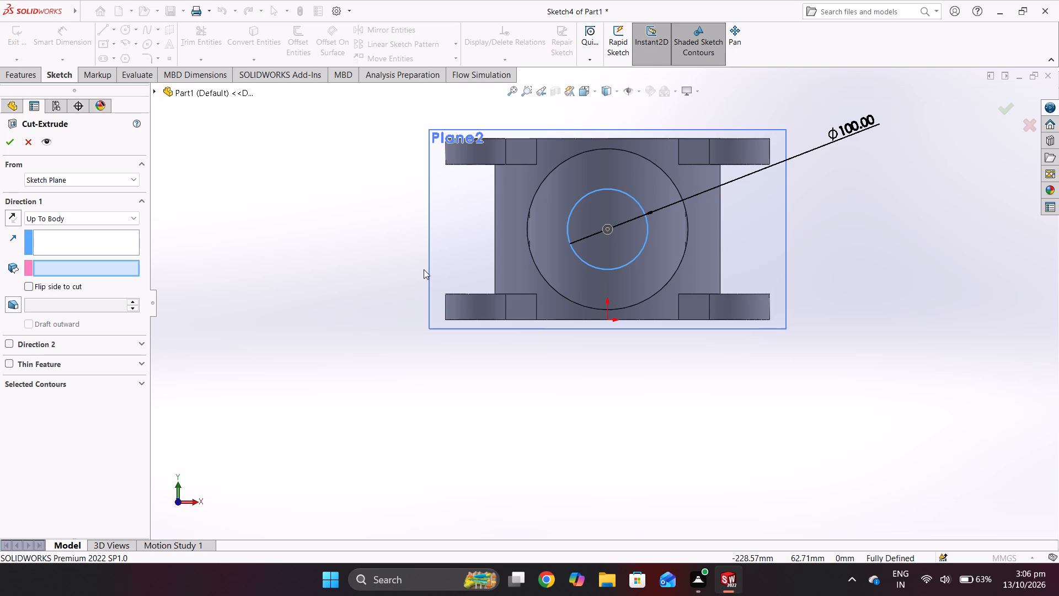
left_click(73, 239)
left_click(86, 266)
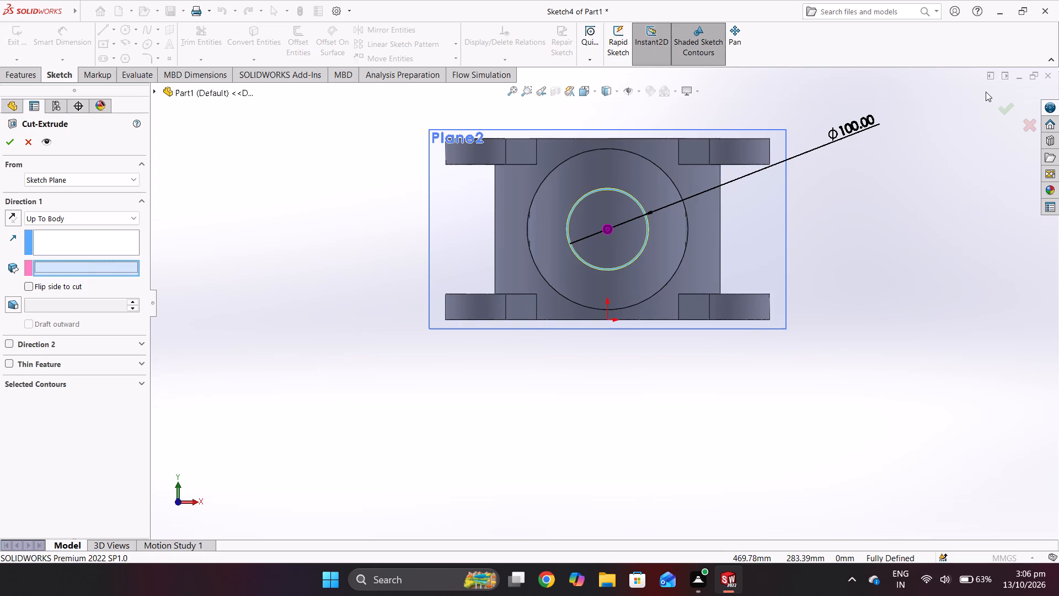
middle_click_drag(680, 239, 585, 294)
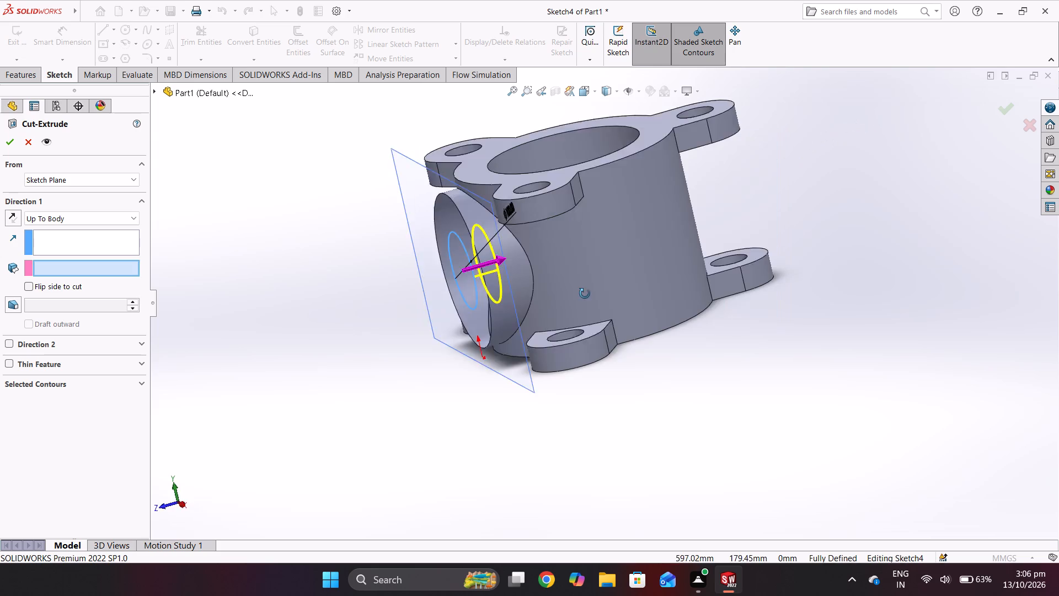
middle_click_drag(585, 294, 675, 296)
middle_click_drag(689, 295, 776, 300)
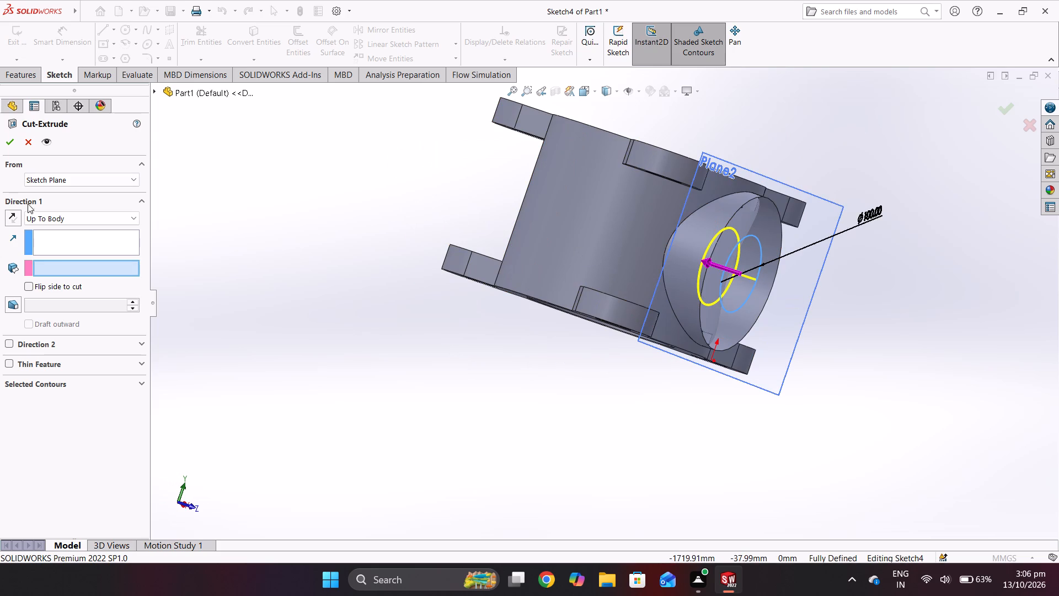
left_click(82, 222)
left_click(83, 234)
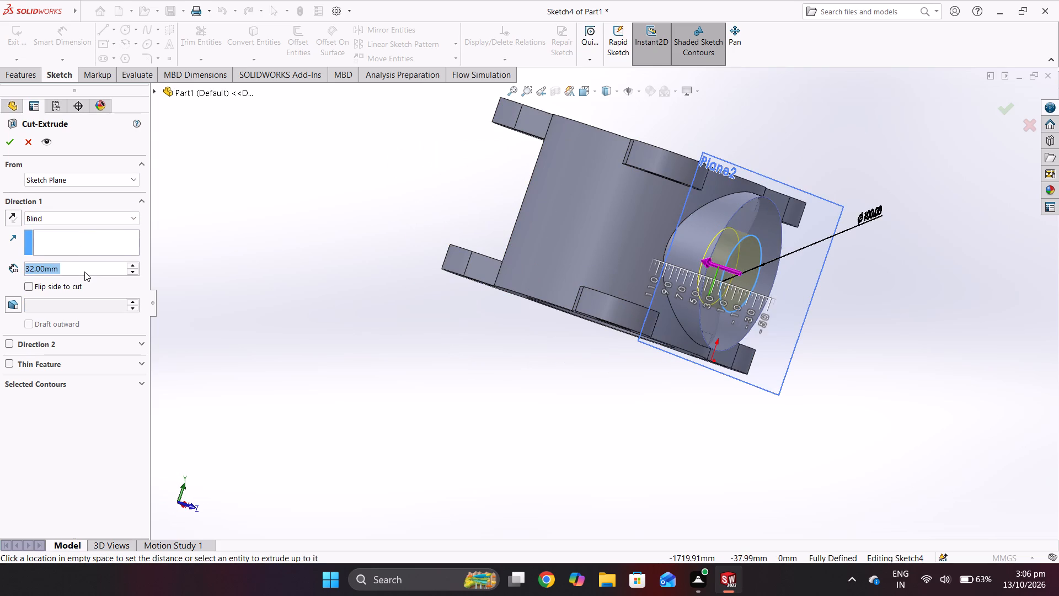
type("25")
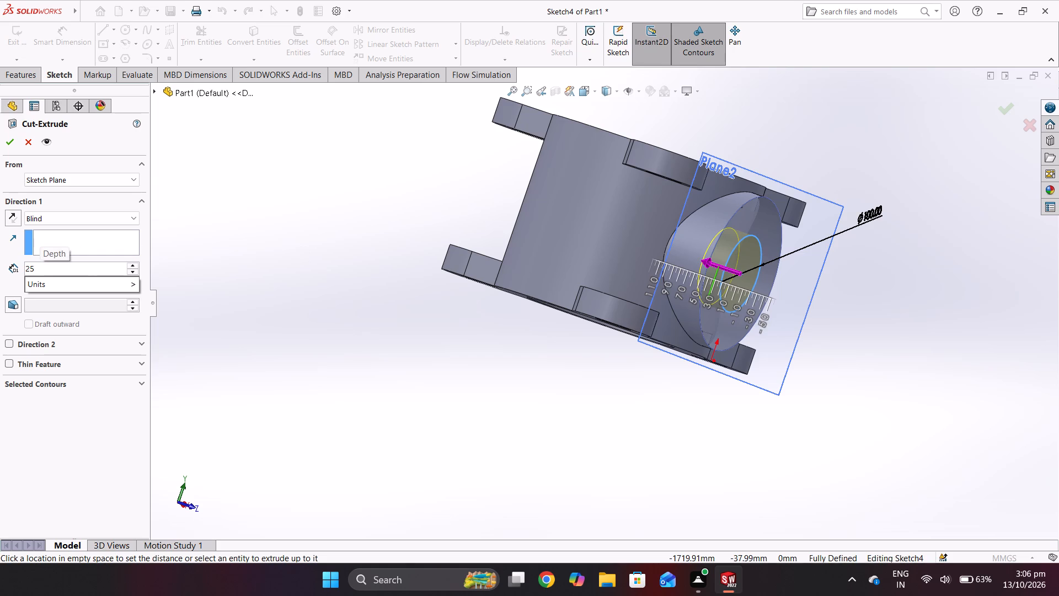
key("Return")
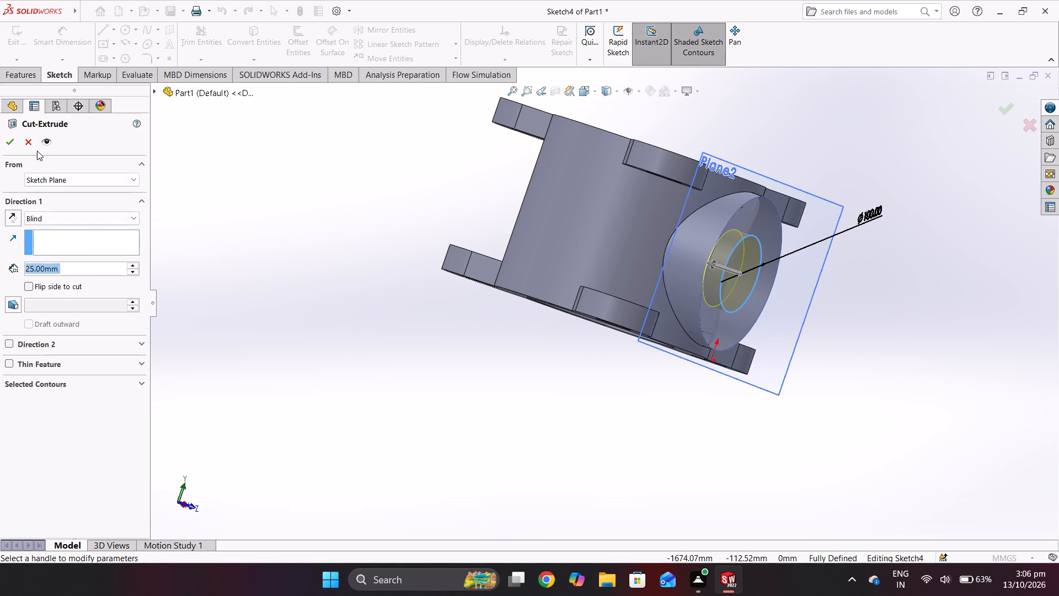
left_click(12, 143)
Start another Extruded Cut on the recess floor and sketch a concentric circle about 50 mm in diameter.
middle_click_drag(469, 230, 468, 232)
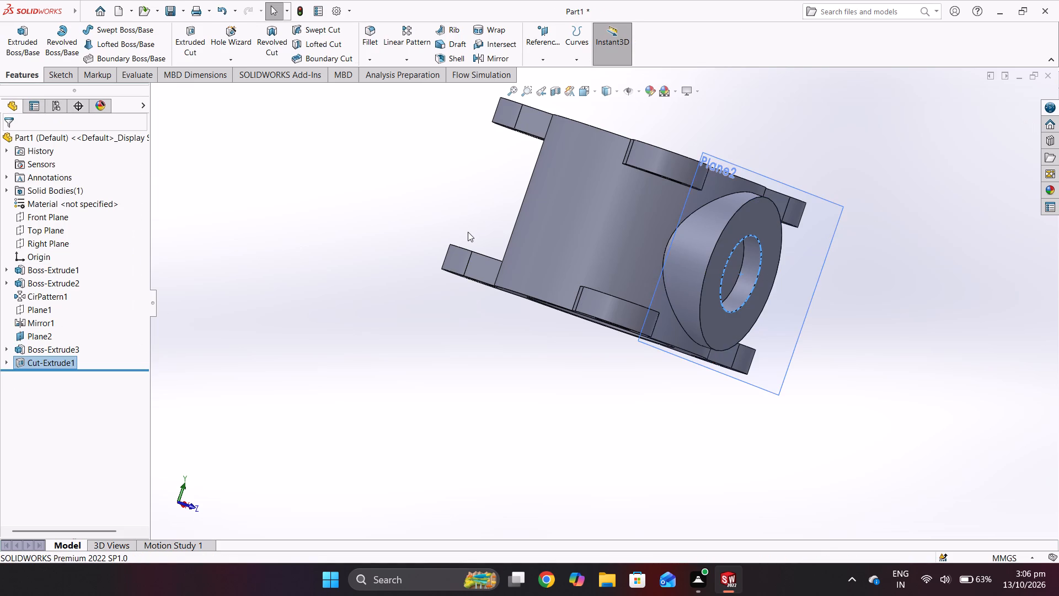
middle_click_drag(468, 232, 365, 242)
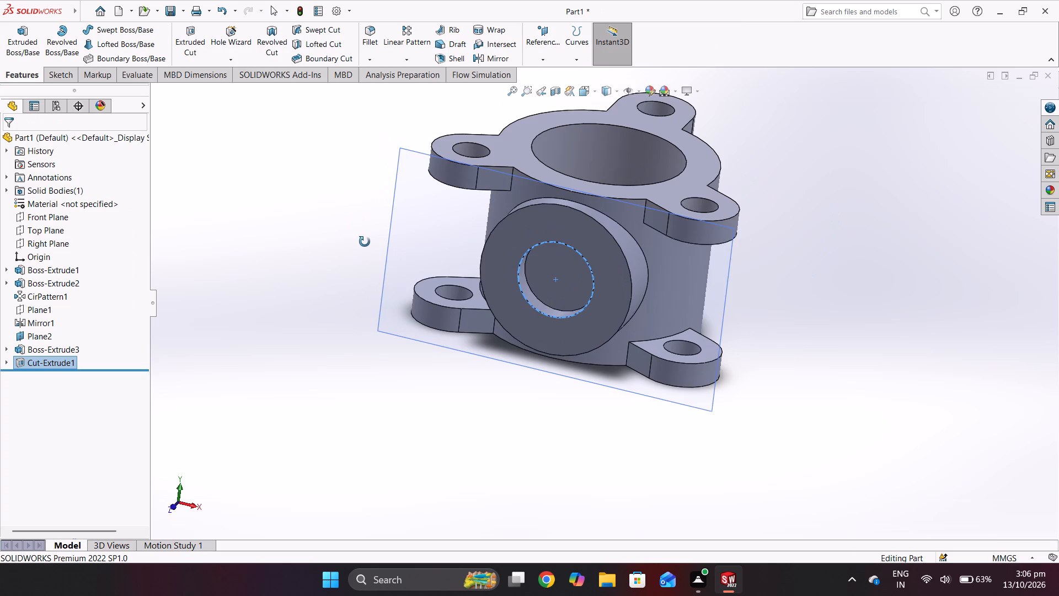
middle_click_drag(365, 242, 505, 348)
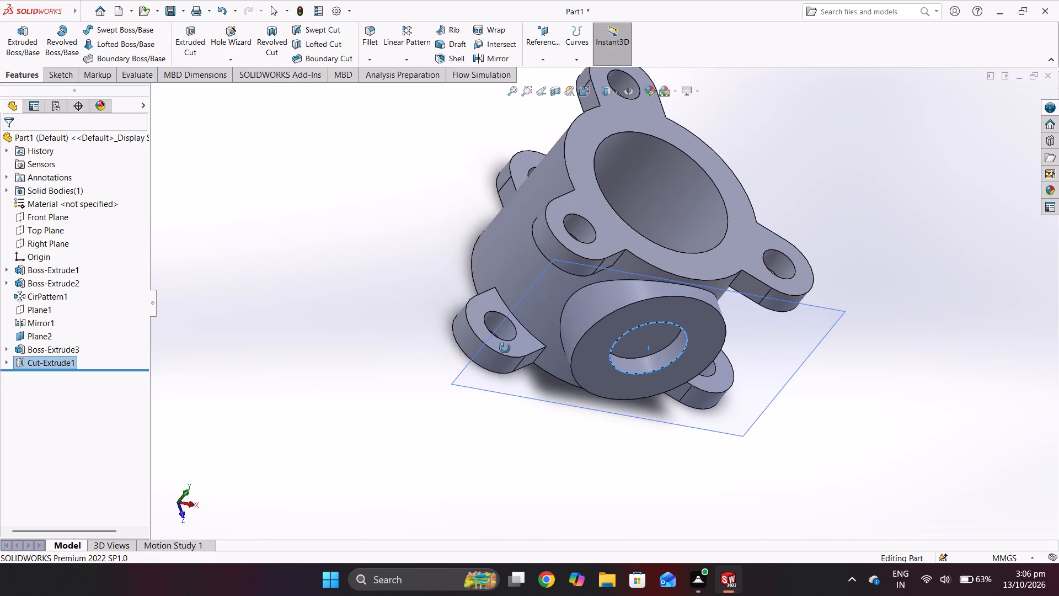
middle_click_drag(505, 348, 507, 194)
middle_click_drag(507, 194, 506, 185)
middle_click(506, 179)
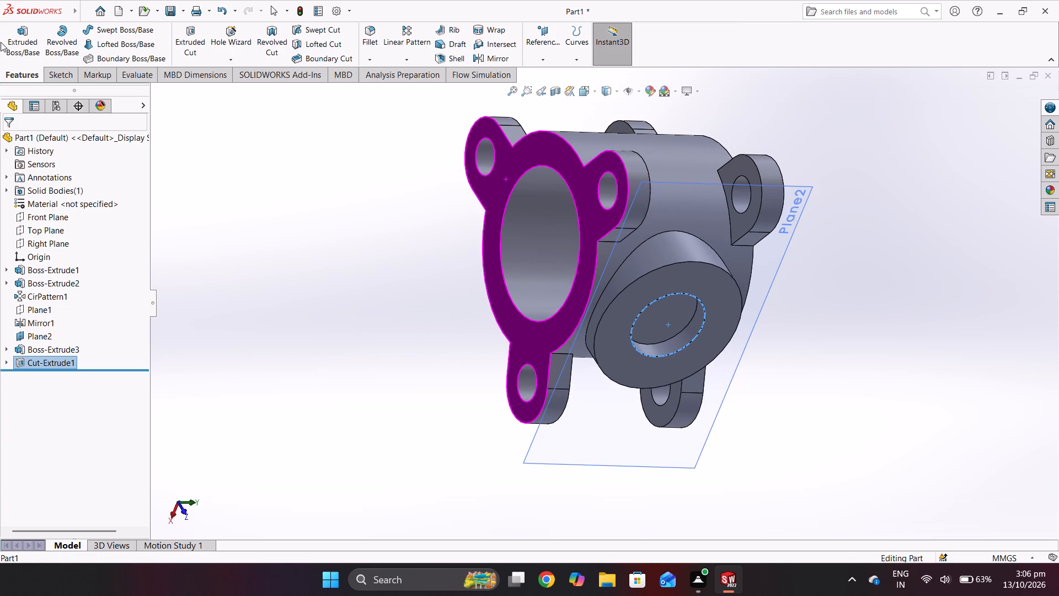
left_click(195, 35)
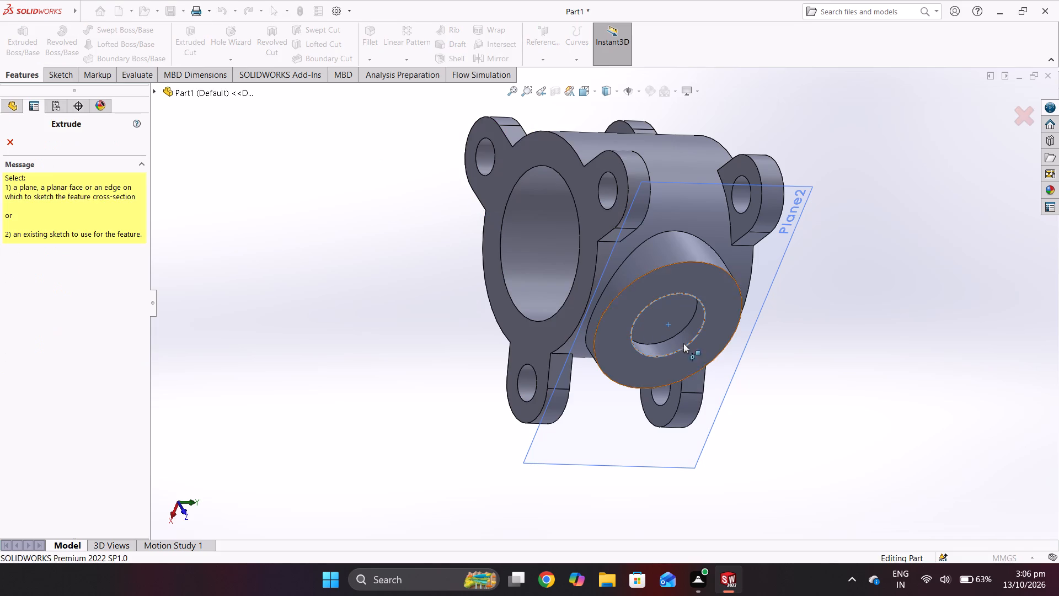
left_click(672, 316)
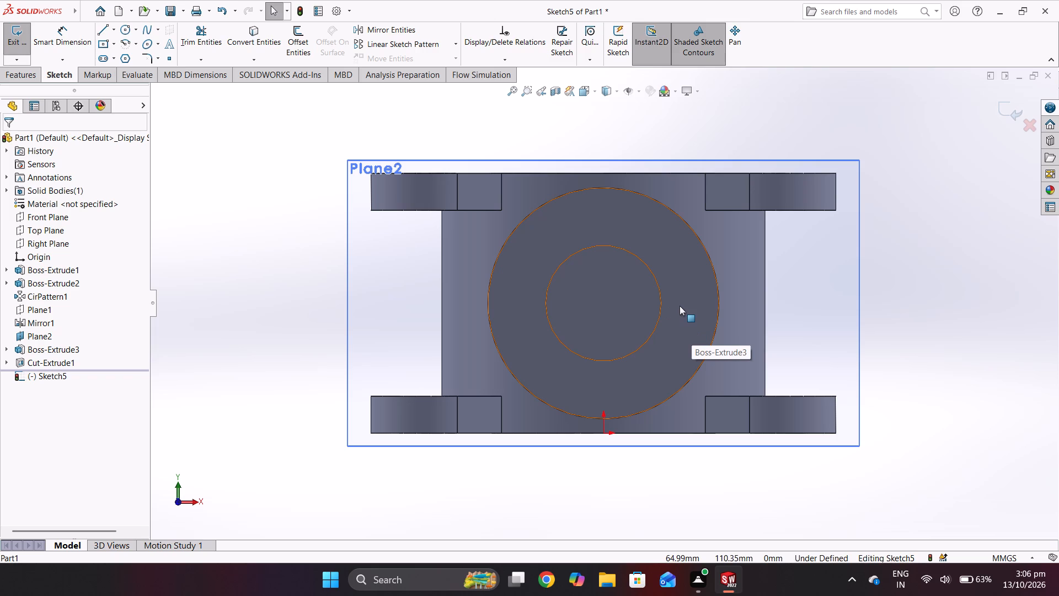
left_click(126, 30)
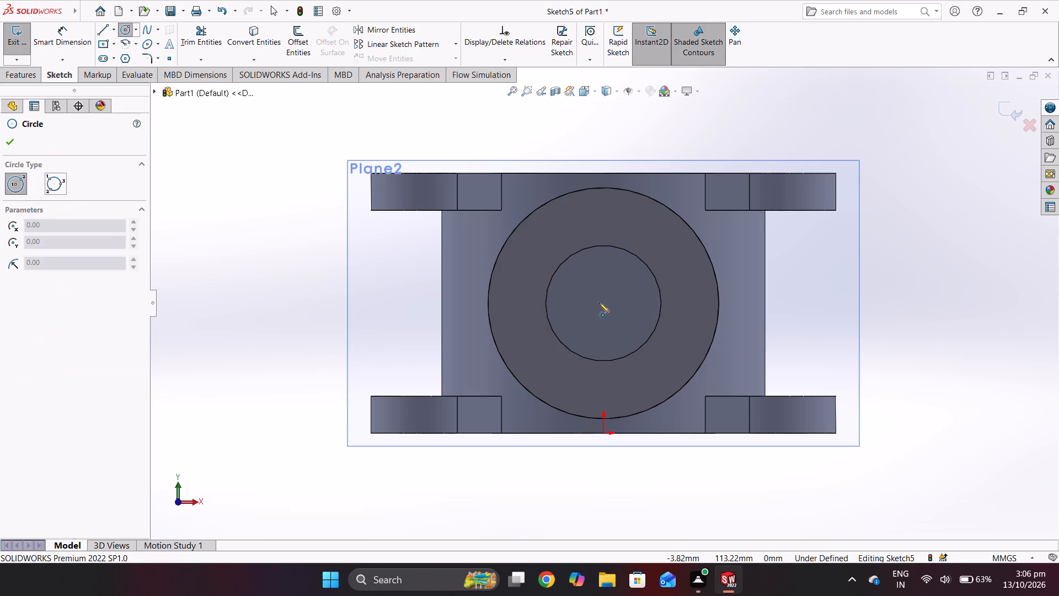
left_click(603, 305)
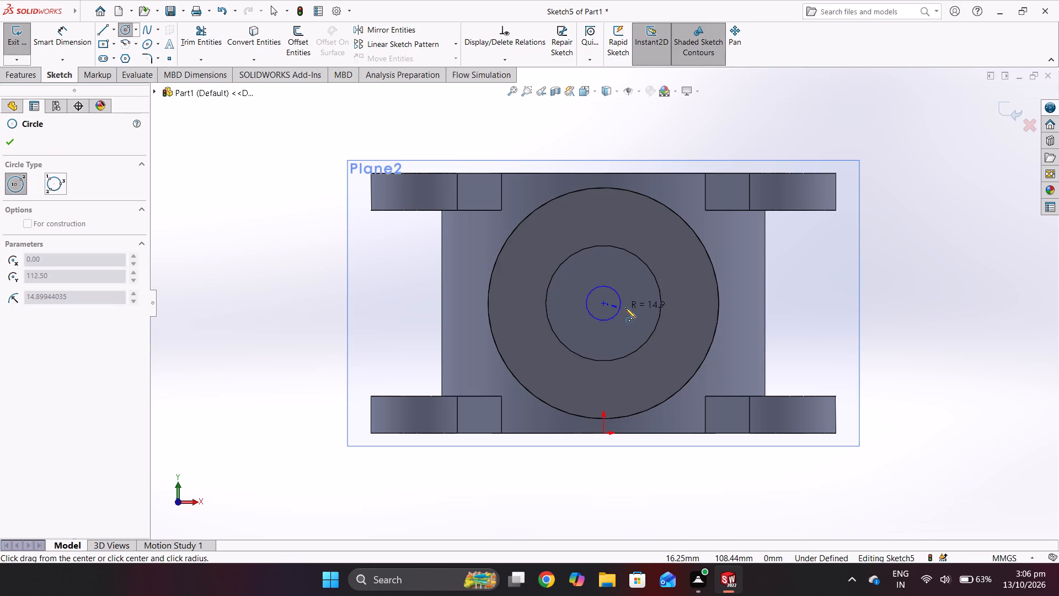
left_click(632, 310)
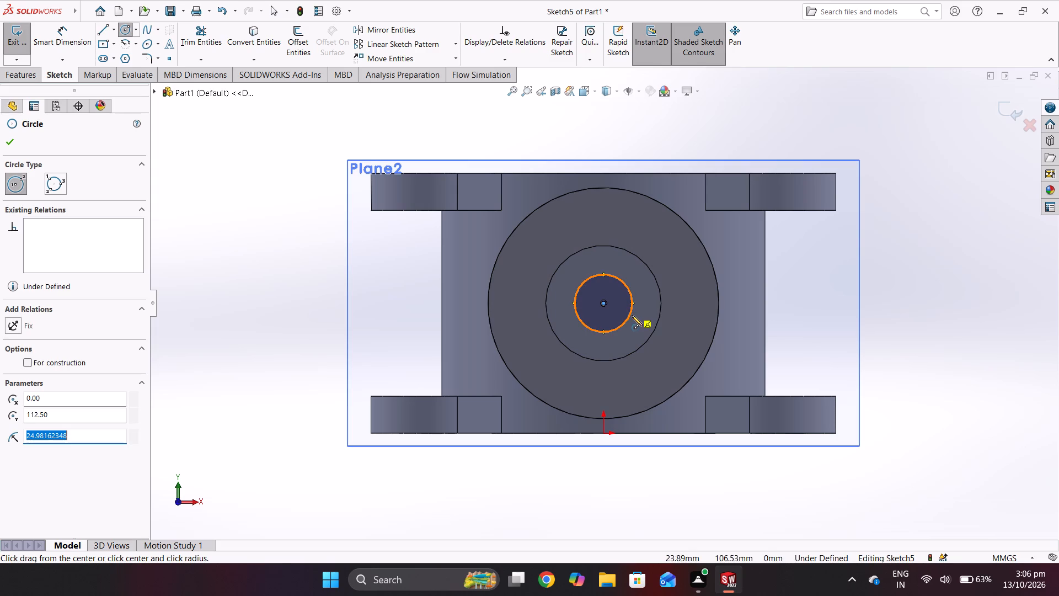
Dimension the diameter of the circle on the recess floor as 56 mm.
left_click(78, 39)
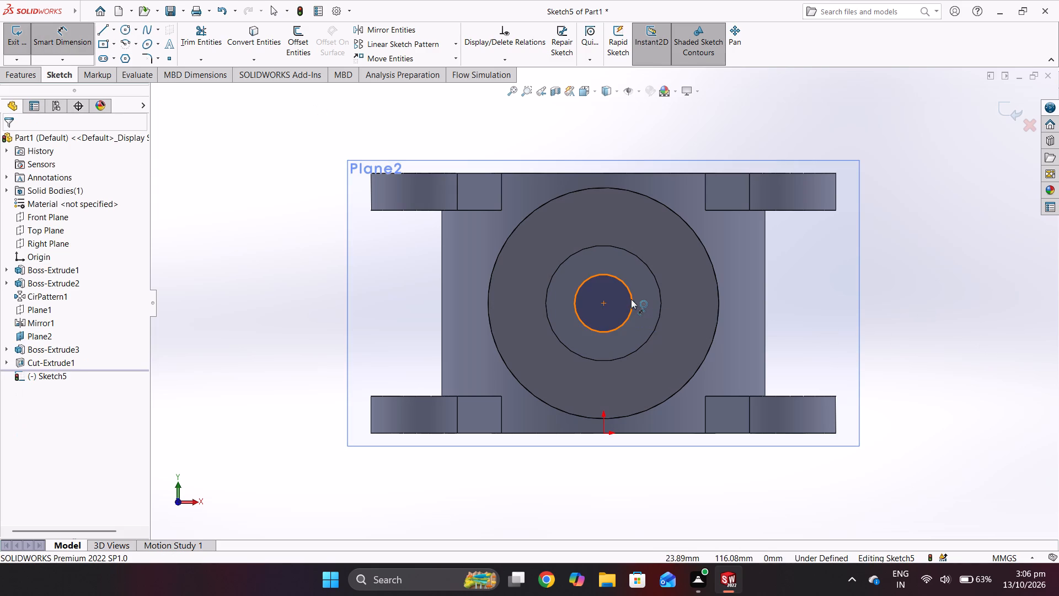
left_click(631, 299)
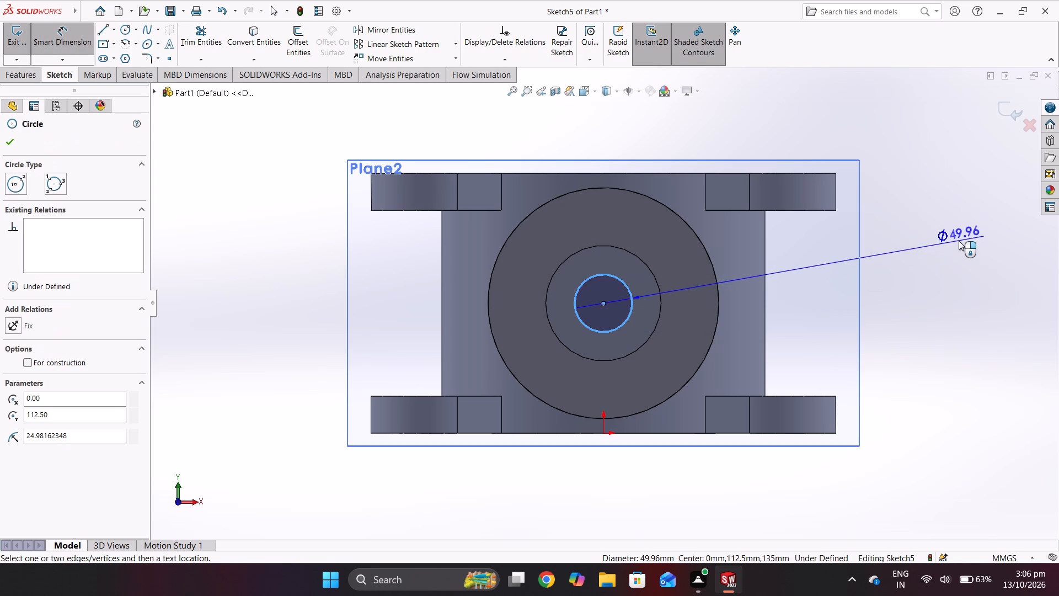
left_click(959, 241)
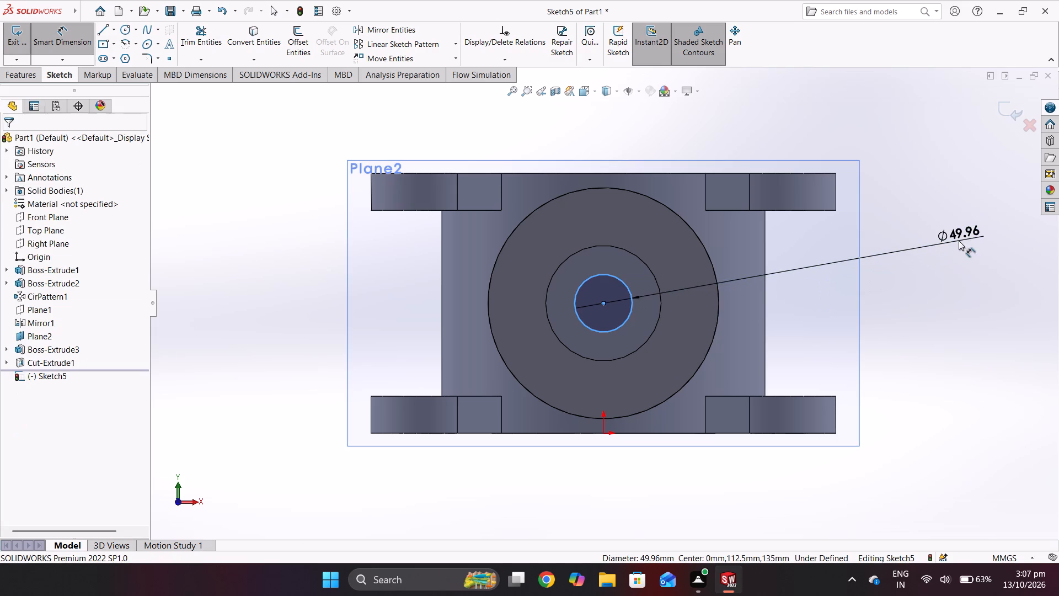
type("56")
key("Return")
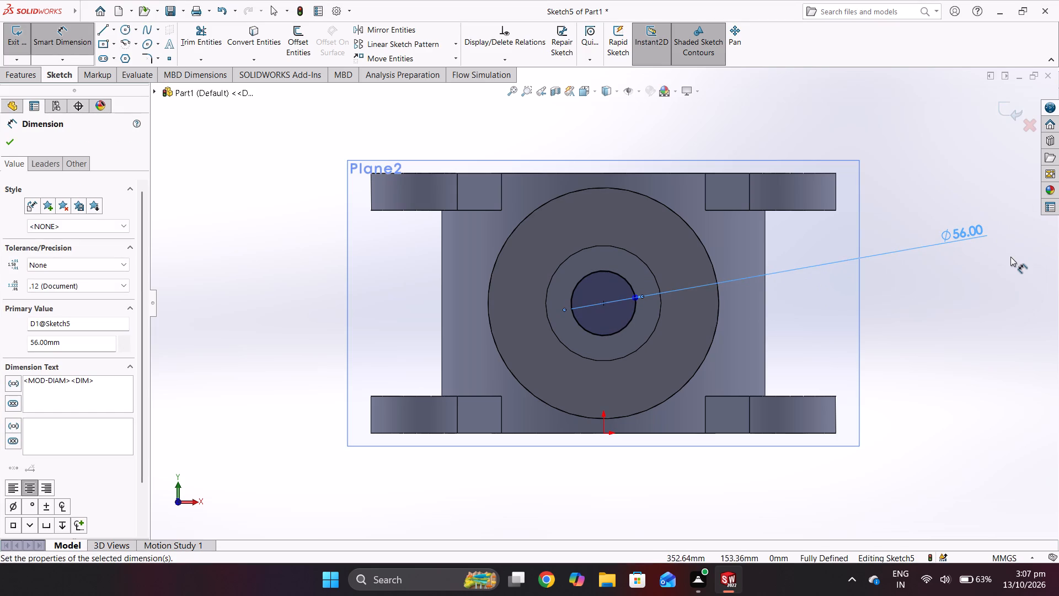
scroll(1013, 273, "up", 1)
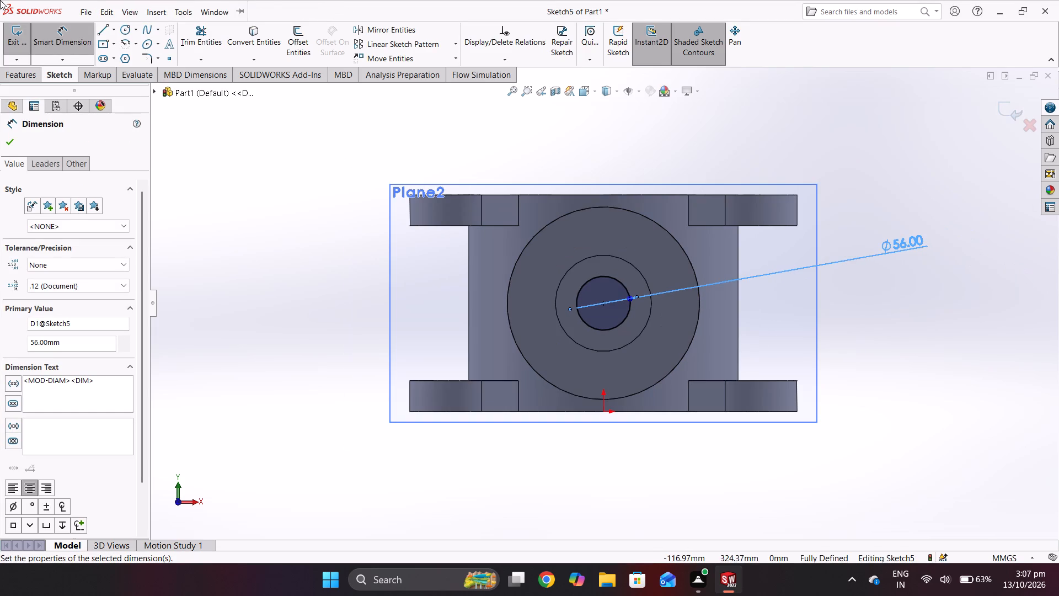
left_click(10, 148)
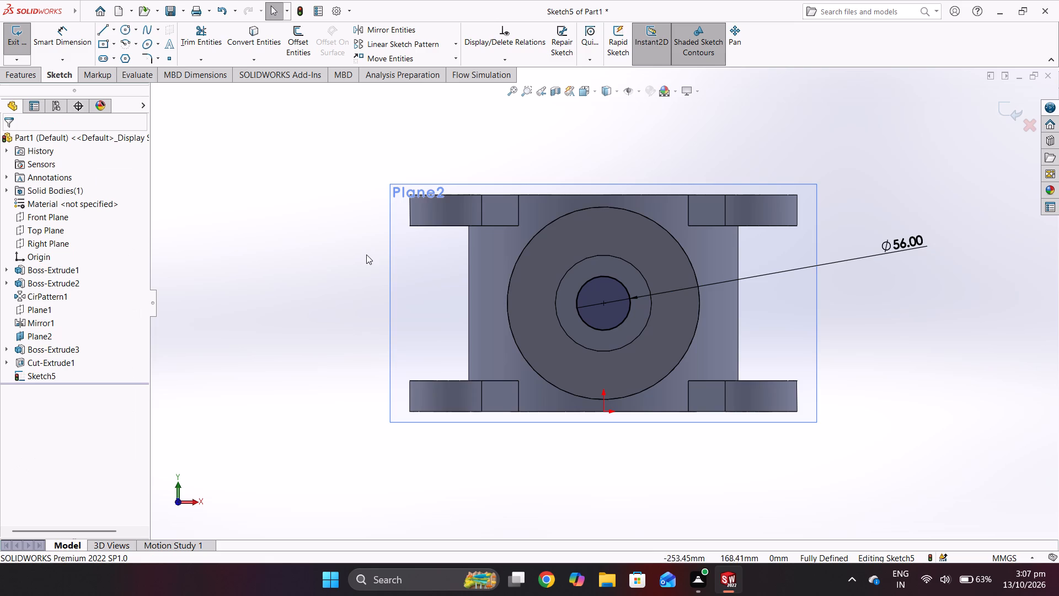
Cut-extrude the 56 mm circle on the recess floor using the Through All end condition.
middle_click_drag(306, 251, 343, 311)
middle_click(343, 311)
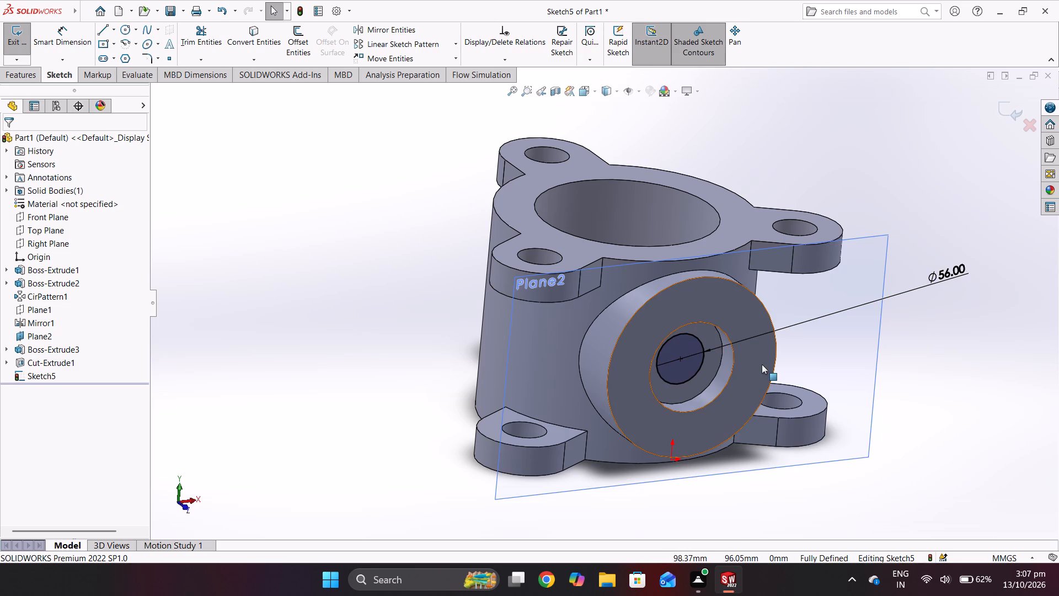
middle_click_drag(806, 346, 672, 239)
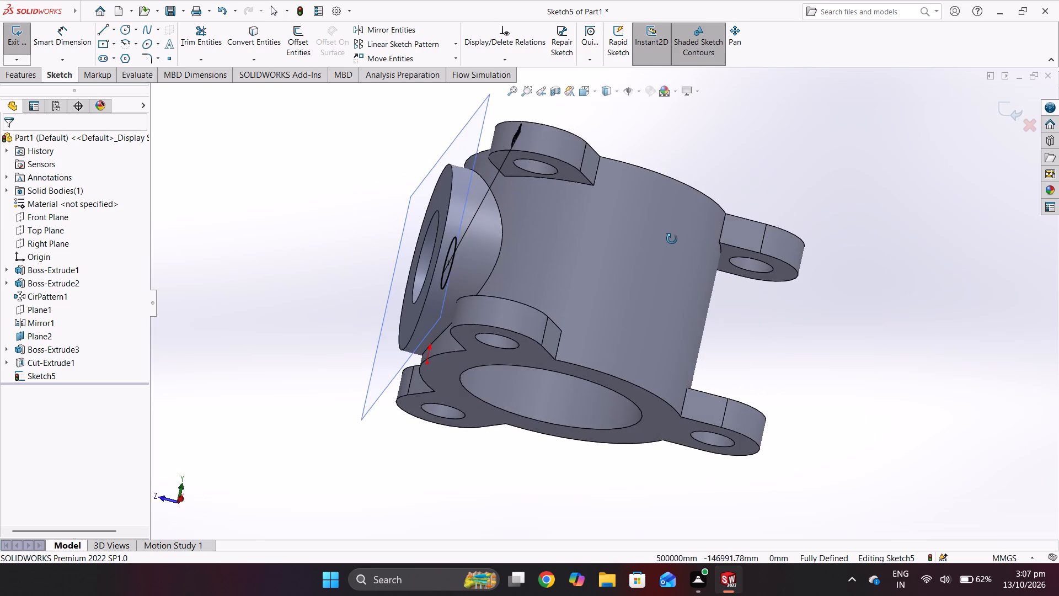
middle_click_drag(672, 239, 799, 355)
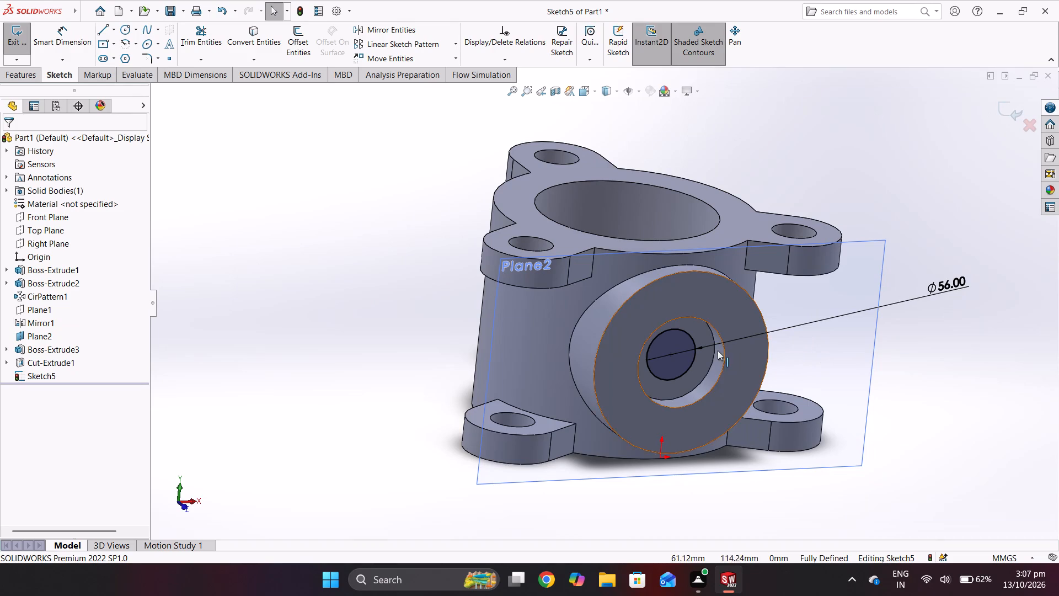
left_click(696, 348)
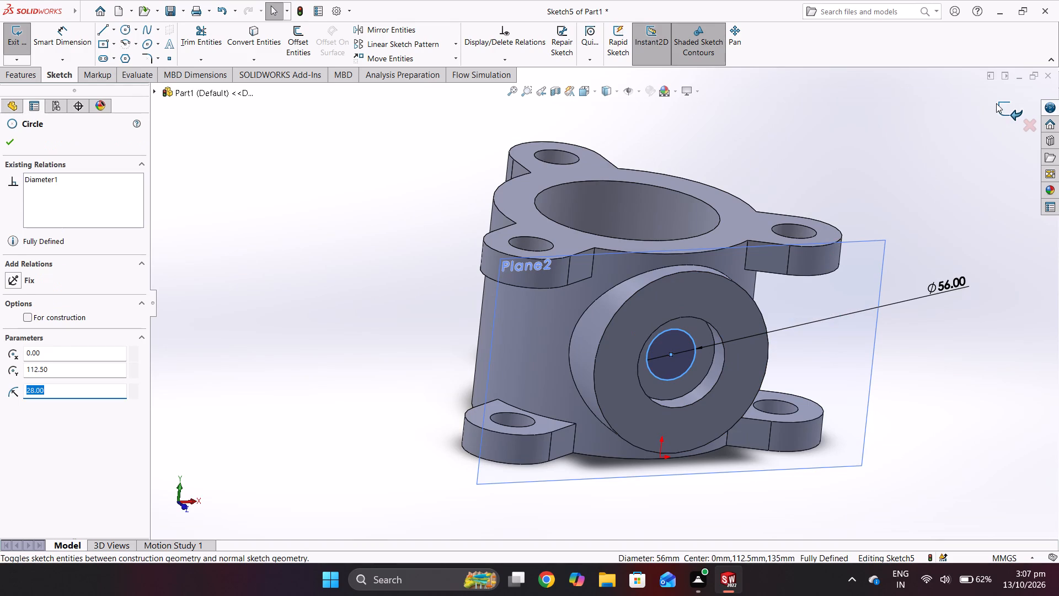
left_click(1000, 103)
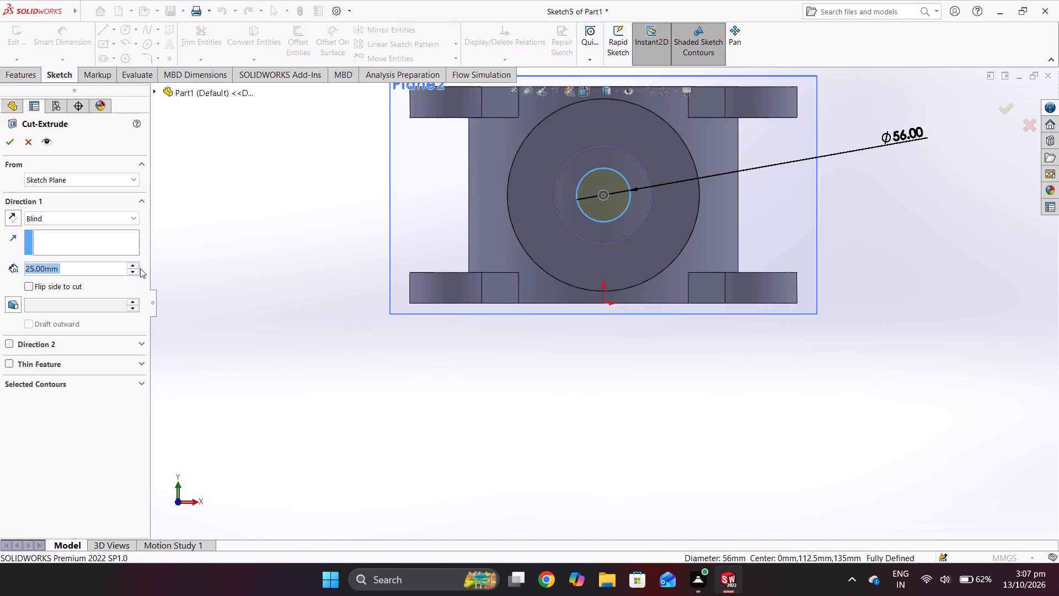
scroll(377, 287, "up", 1)
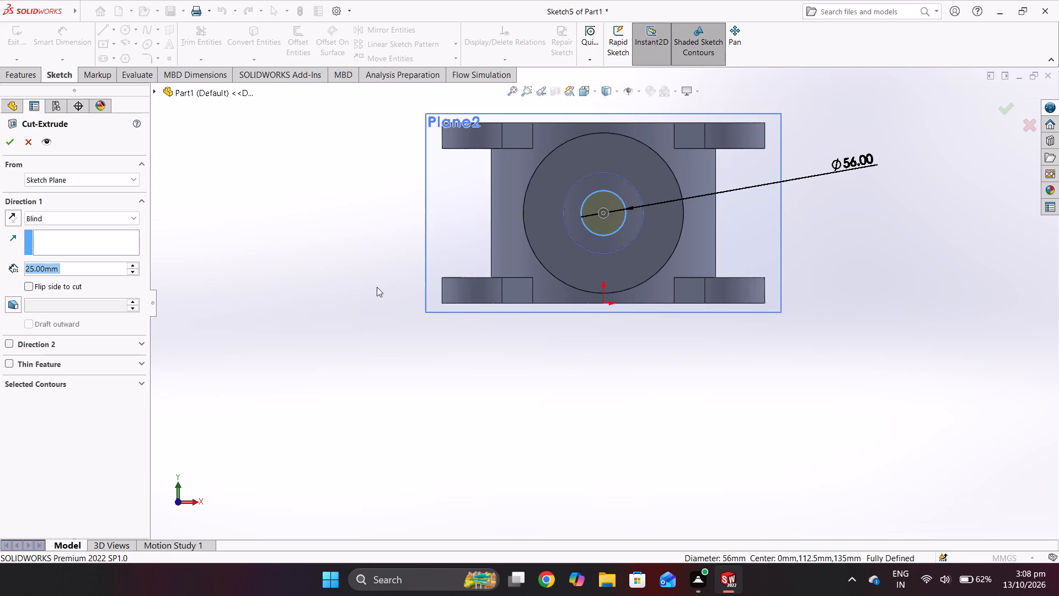
scroll(425, 170, "down", 1)
scroll(439, 144, "up", 1)
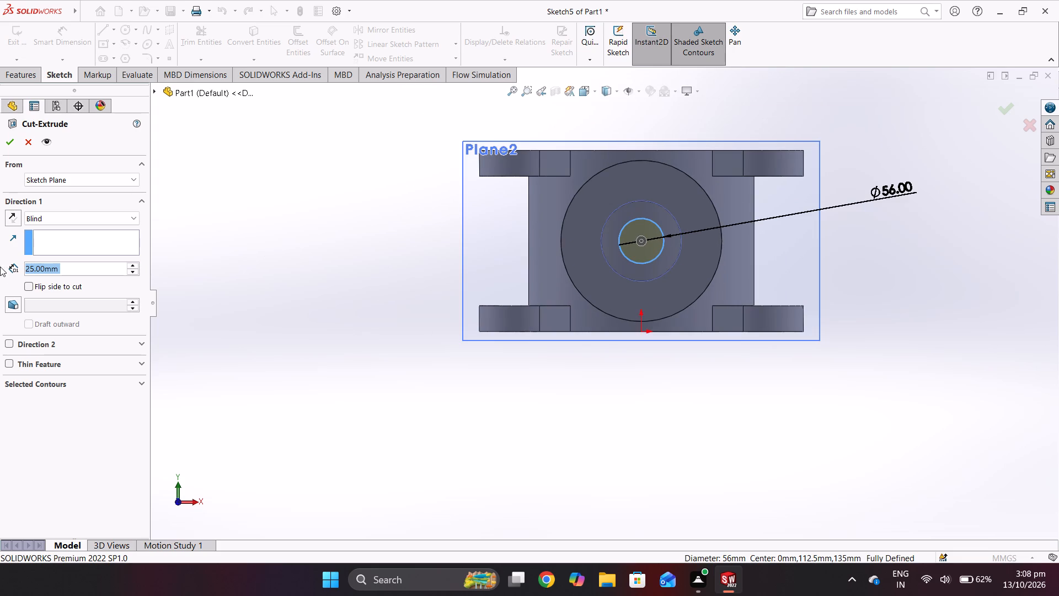
left_click(65, 215)
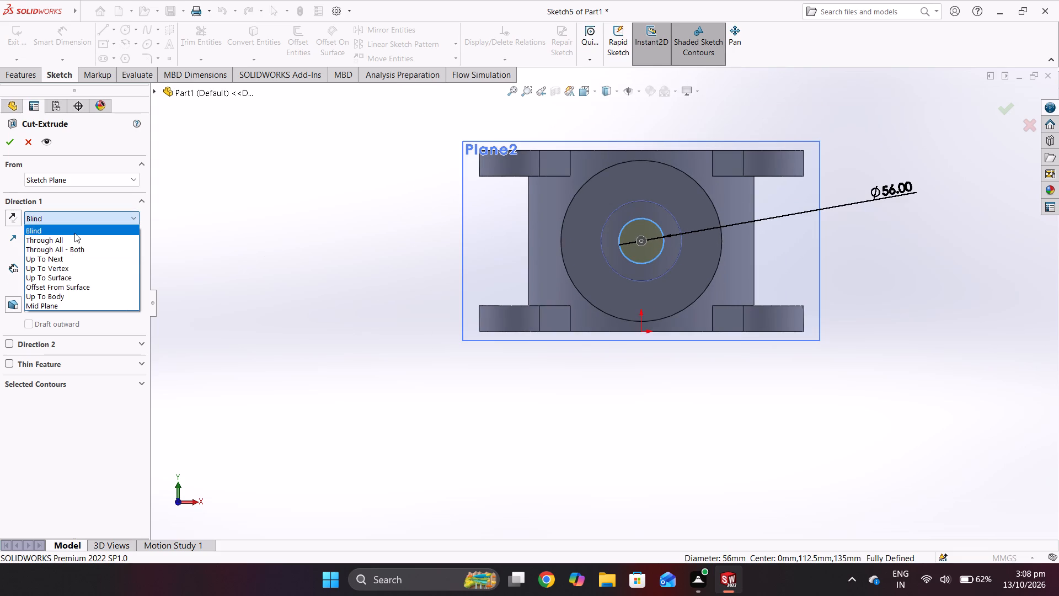
left_click(83, 243)
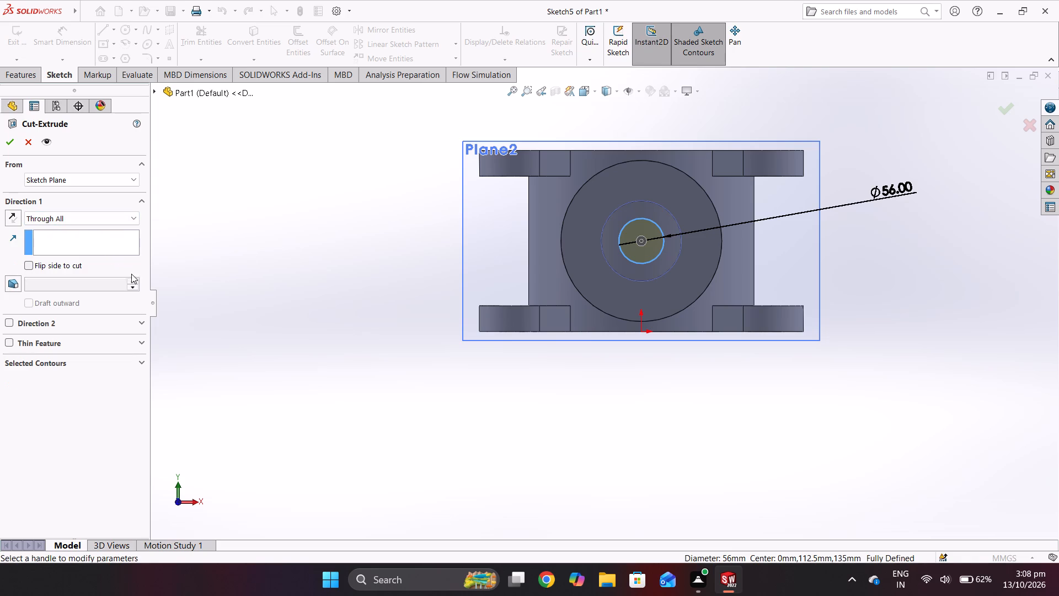
middle_click_drag(257, 295, 409, 422)
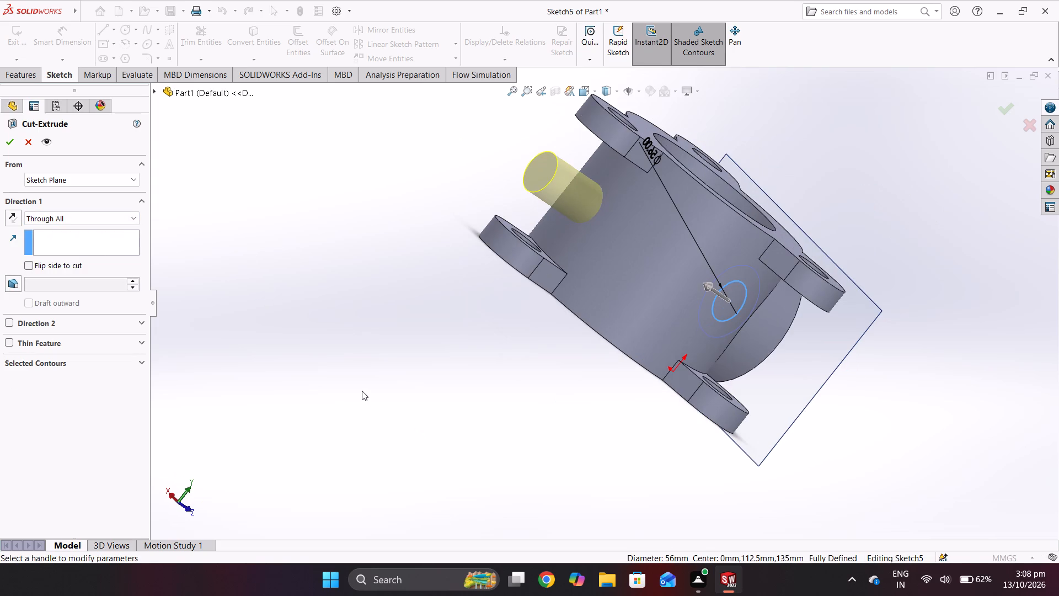
left_click(7, 141)
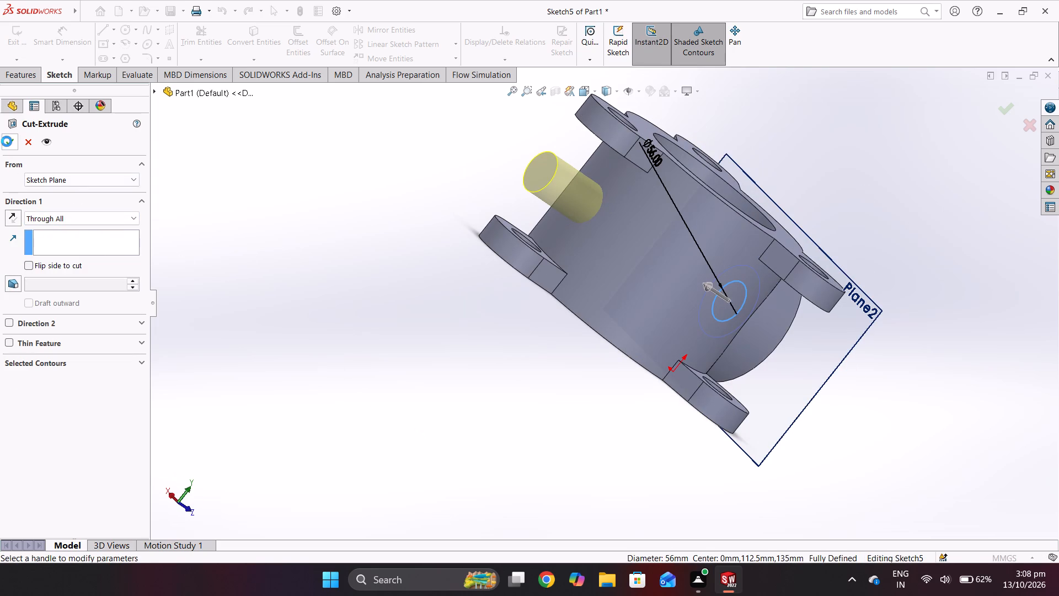
Examine the new through hole, the recess and the side boss from several angles, including the Back view.
middle_click_drag(420, 321, 256, 285)
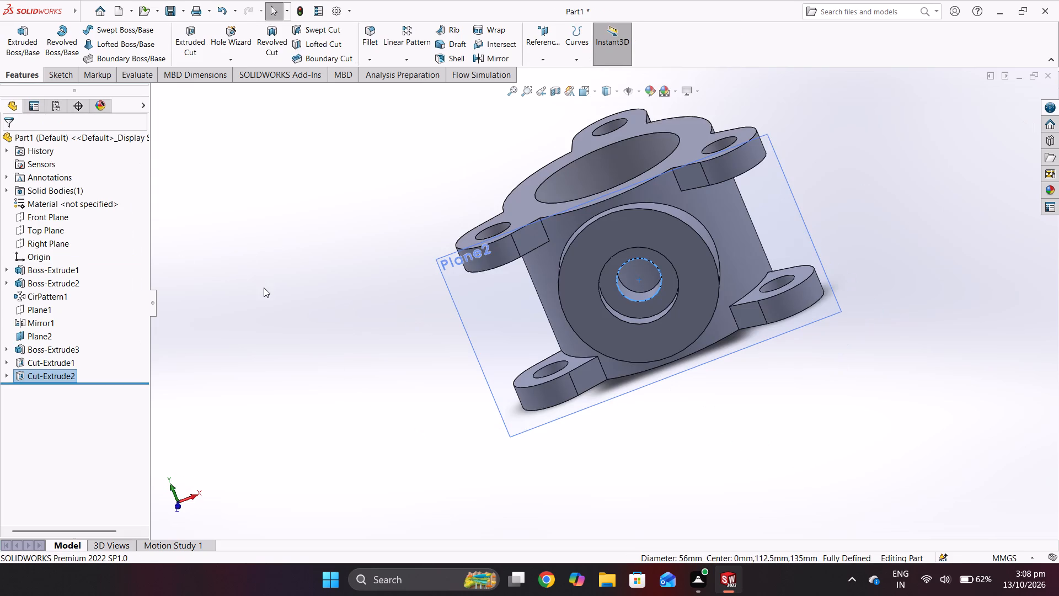
middle_click_drag(464, 349, 474, 375)
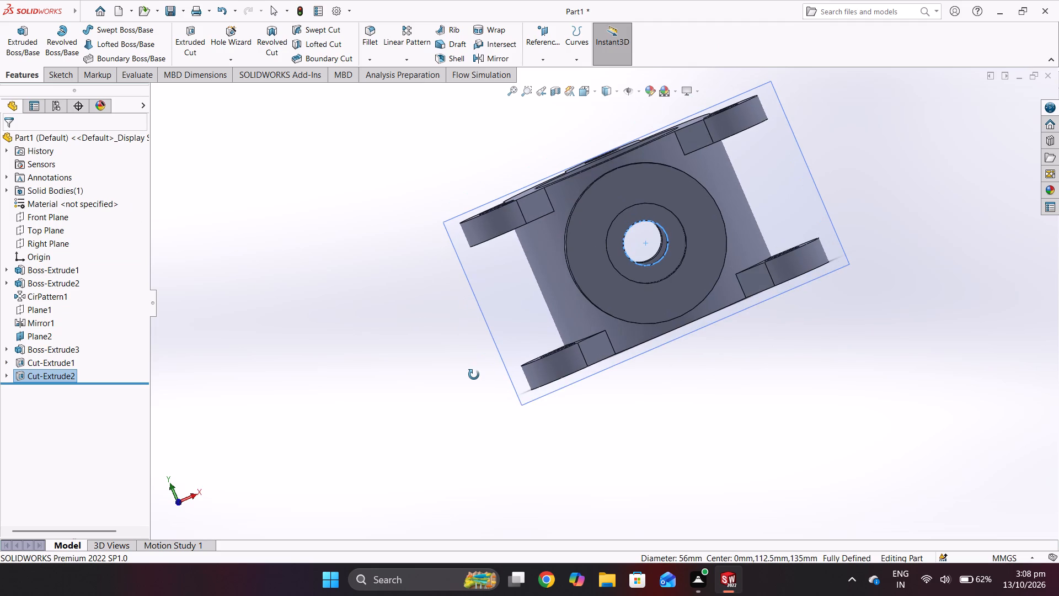
middle_click_drag(474, 375, 523, 501)
middle_click_drag(505, 372, 514, 513)
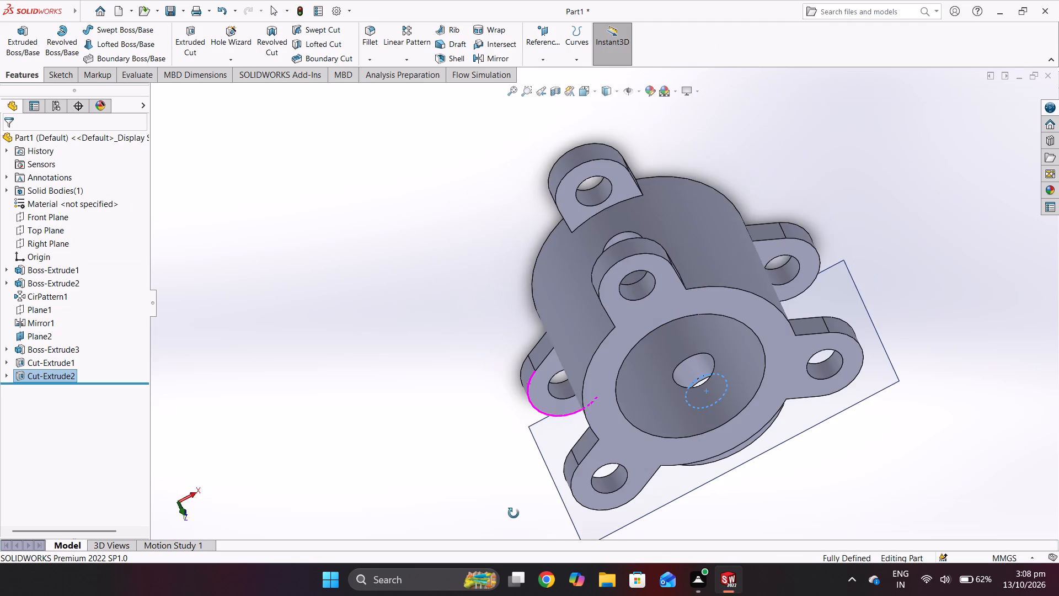
middle_click_drag(514, 513, 421, 272)
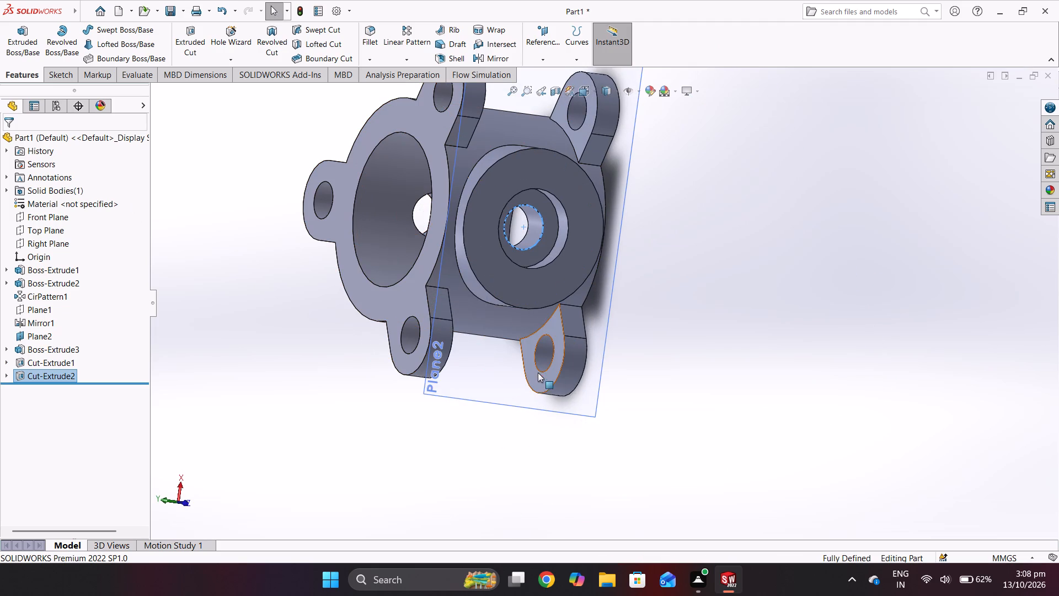
middle_click_drag(537, 373, 612, 402)
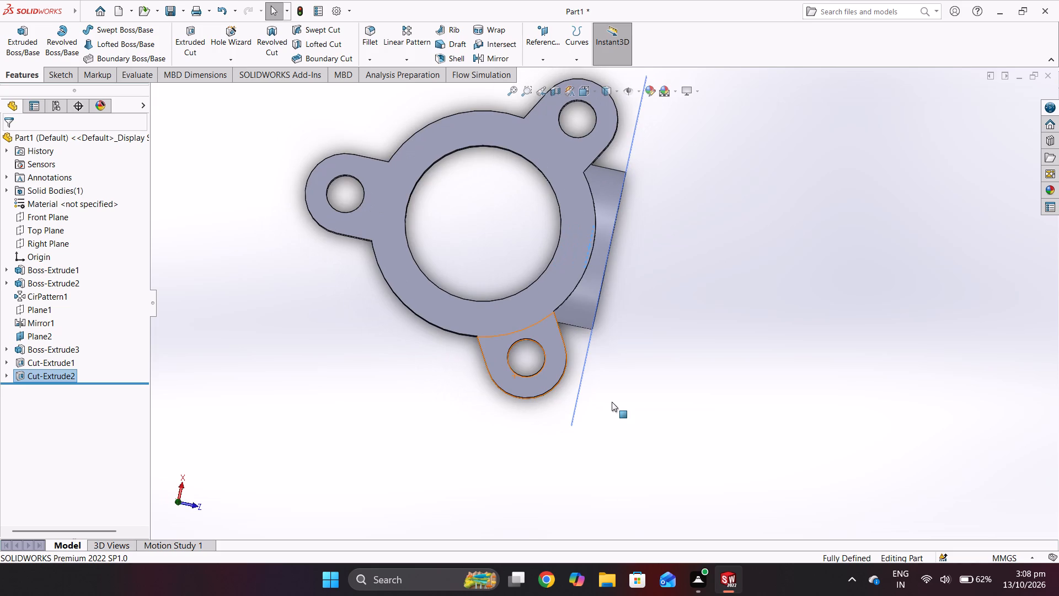
middle_click_drag(611, 390, 498, 371)
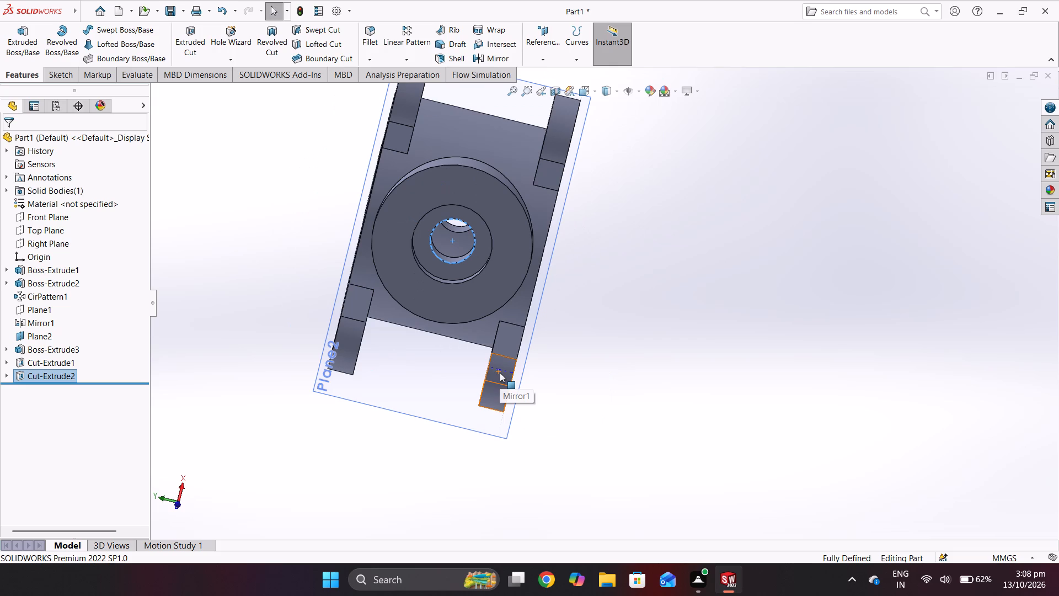
middle_click_drag(564, 396, 565, 386)
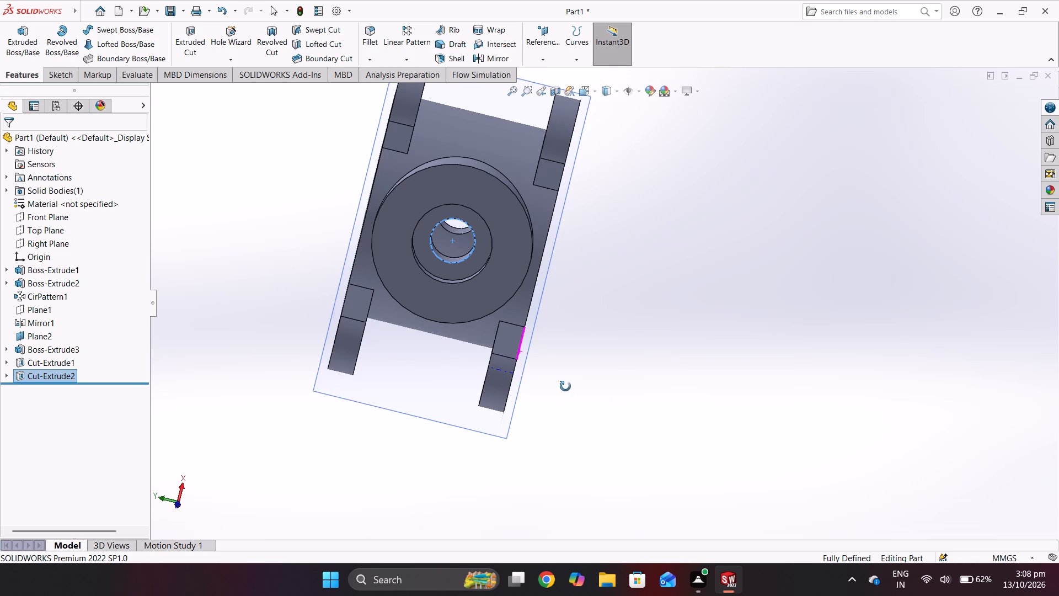
middle_click_drag(565, 386, 570, 371)
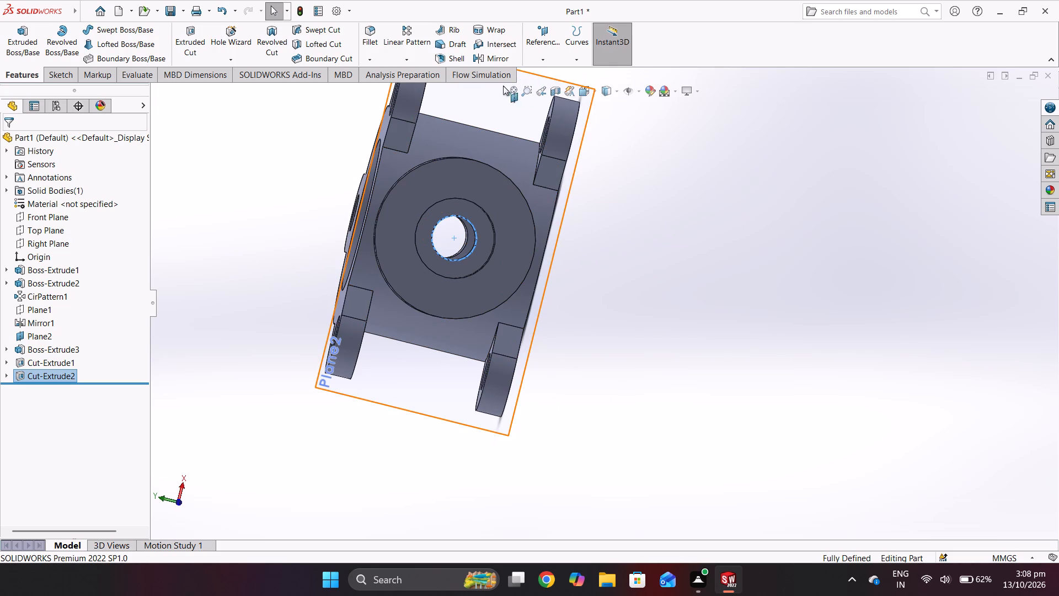
left_click(596, 89)
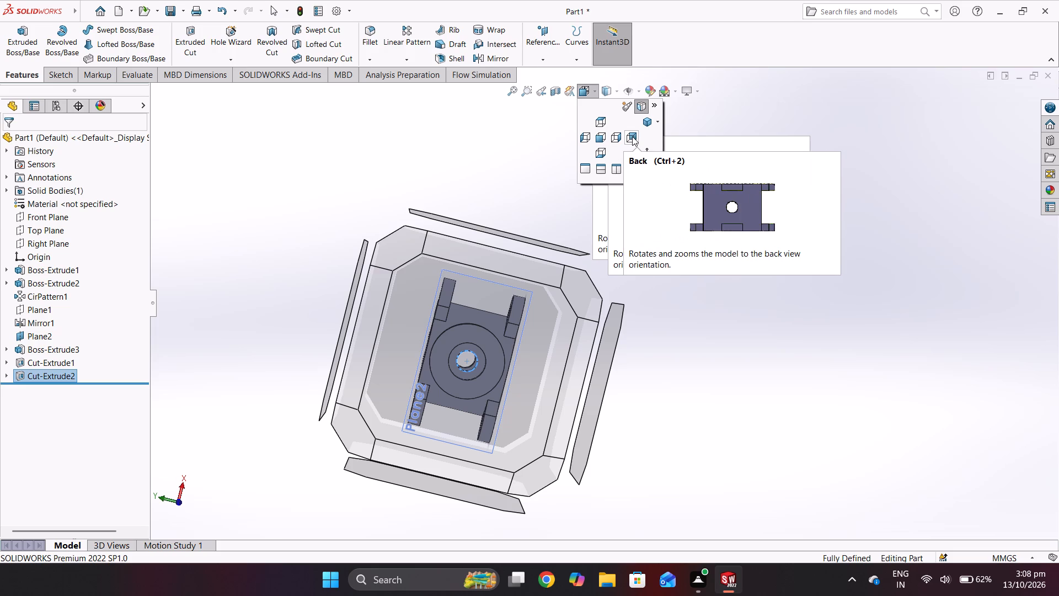
left_click(632, 136)
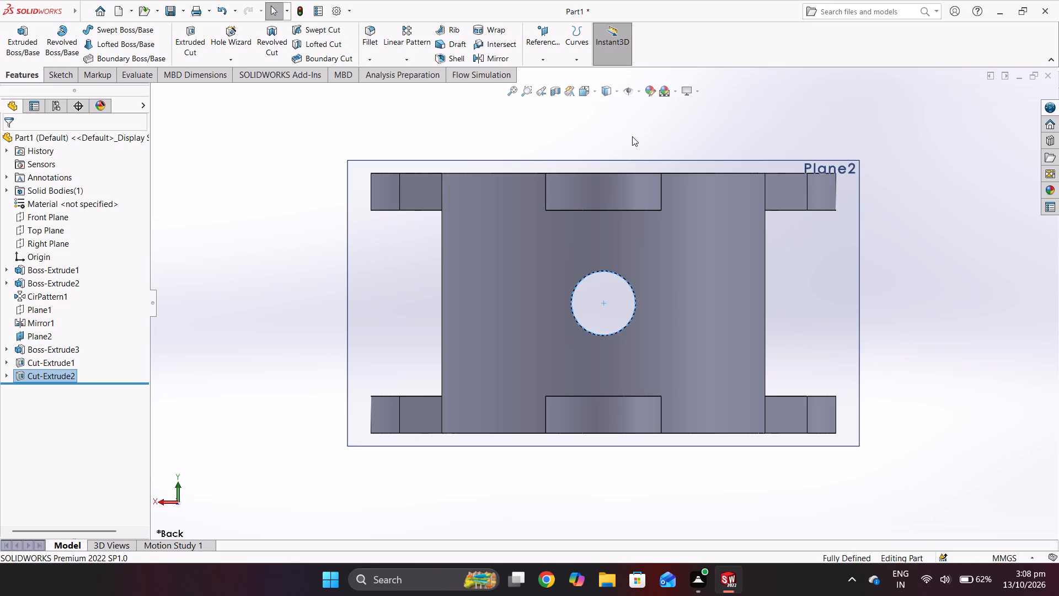
left_click(586, 95)
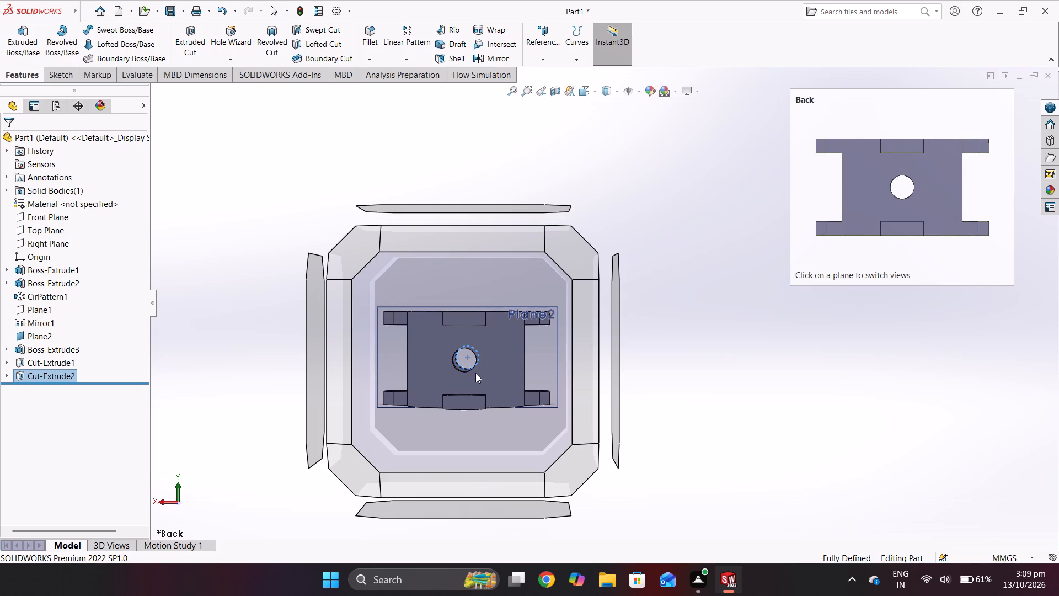
left_click_drag(474, 364, 480, 392)
left_click_drag(541, 350, 545, 381)
left_click(641, 228)
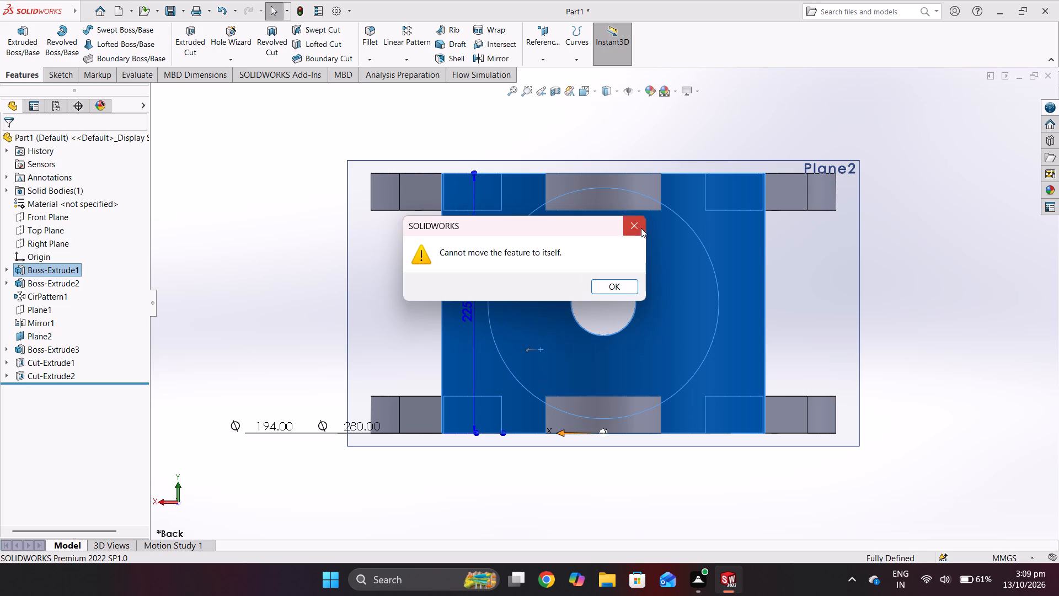
middle_click_drag(803, 252, 762, 376)
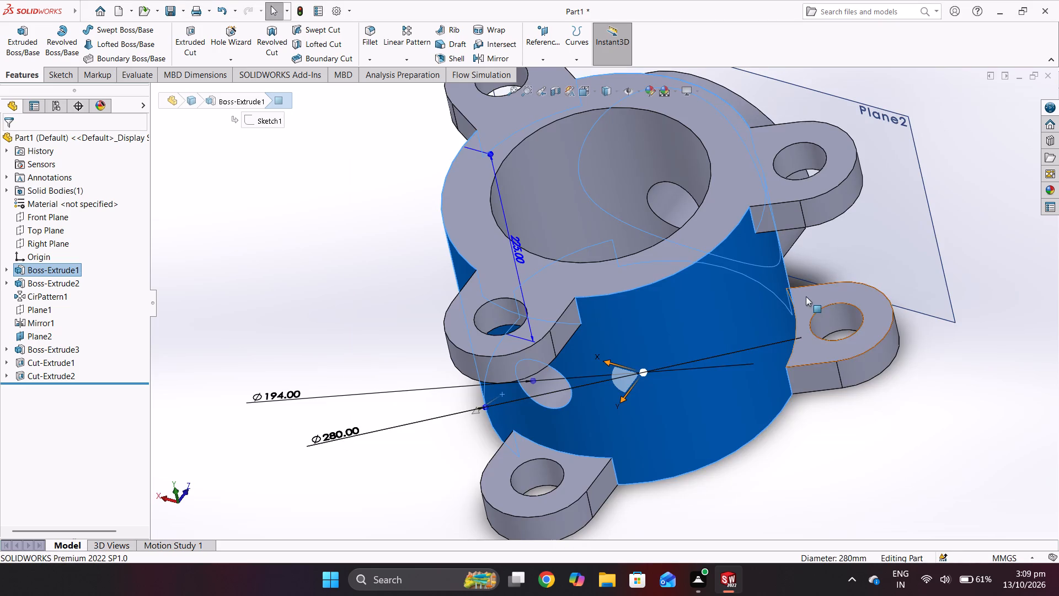
middle_click_drag(807, 300, 713, 329)
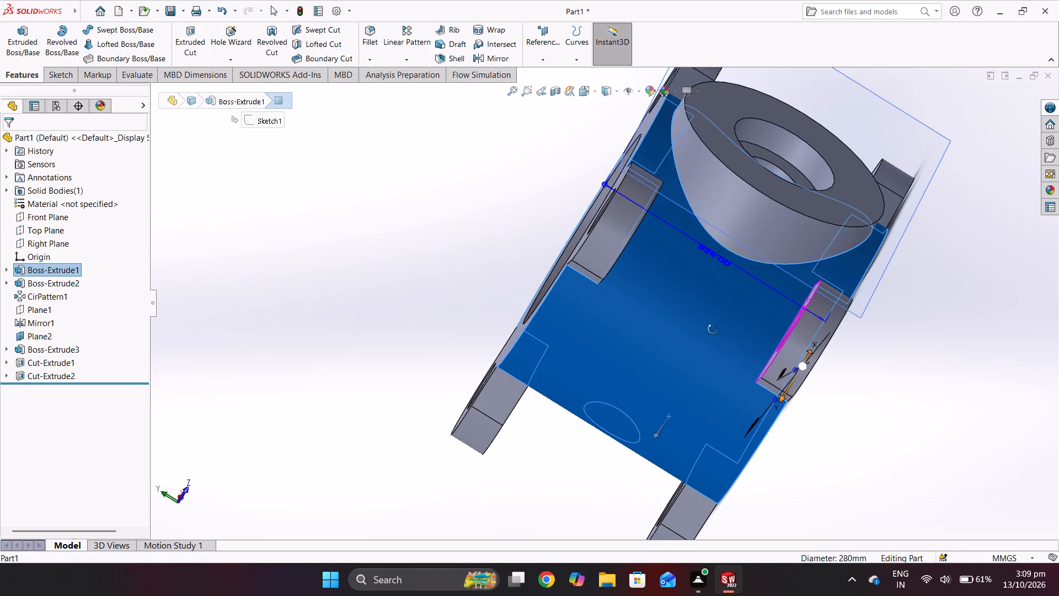
middle_click_drag(713, 329, 745, 277)
middle_click_drag(827, 366, 778, 392)
In the Front view, sketch a circle about 29 mm in diameter on Plane2, directly above the through hole on the boss face.
left_click(598, 91)
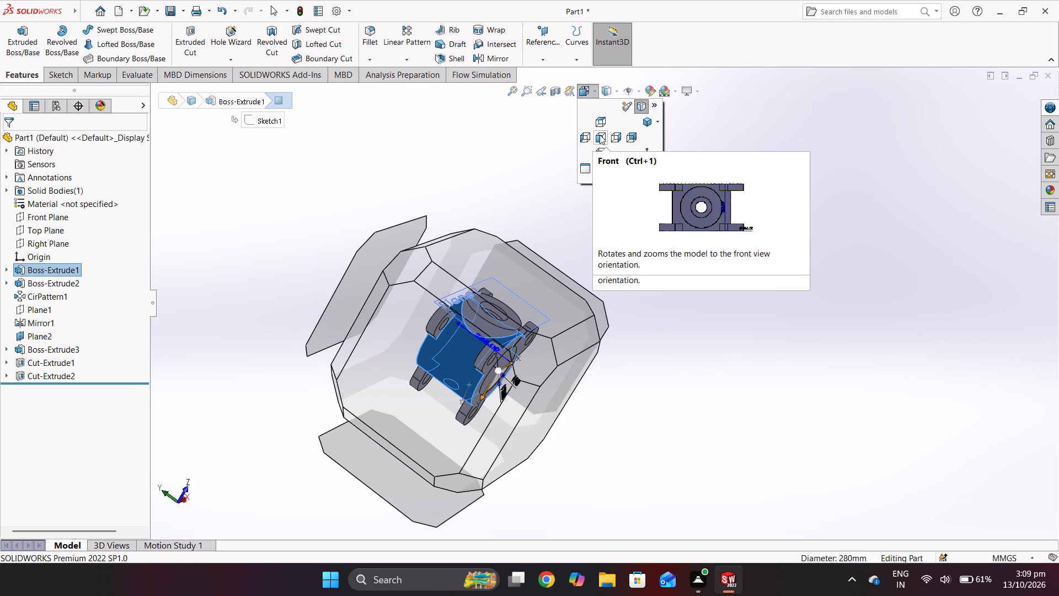
left_click(600, 135)
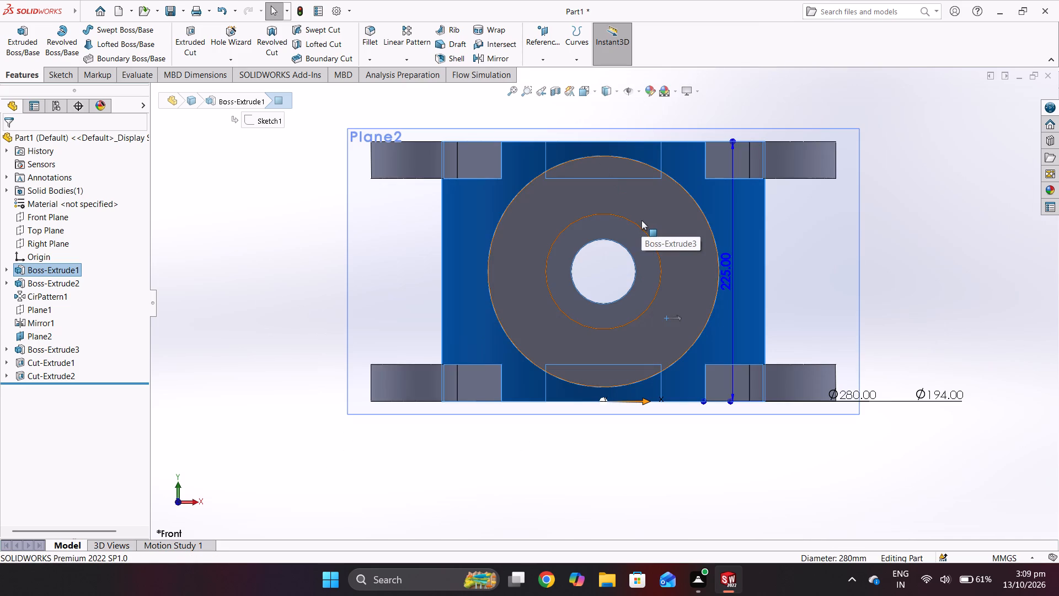
left_click(801, 240)
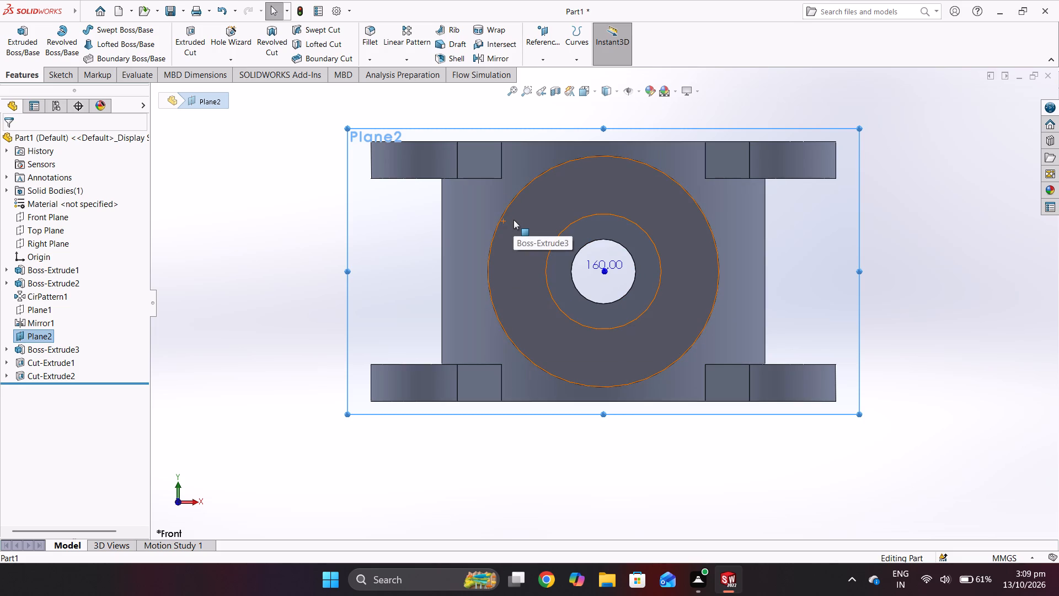
left_click(617, 92)
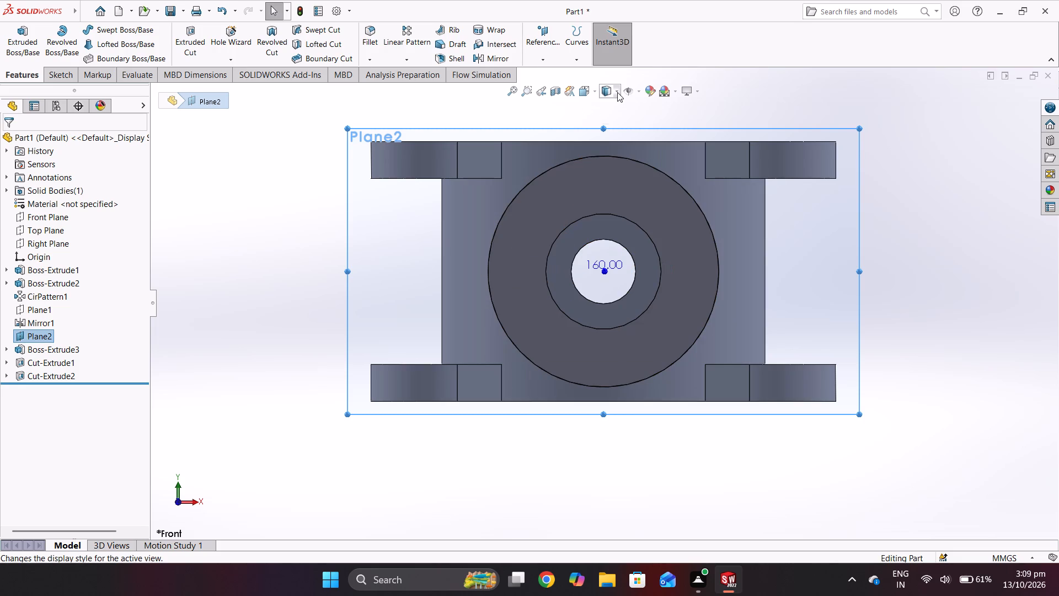
left_click(617, 92)
left_click(593, 94)
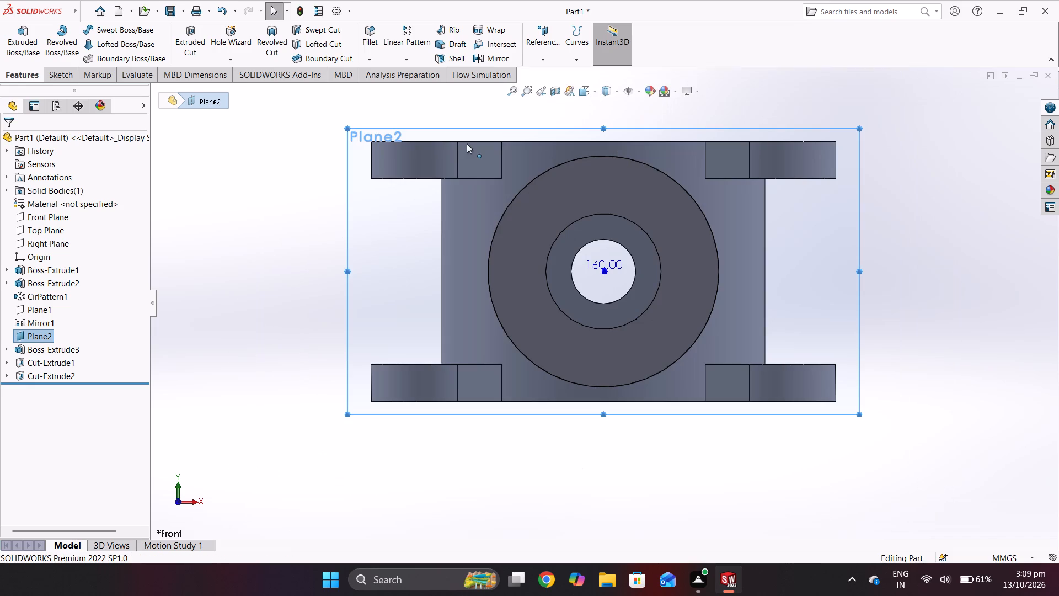
left_click(47, 74)
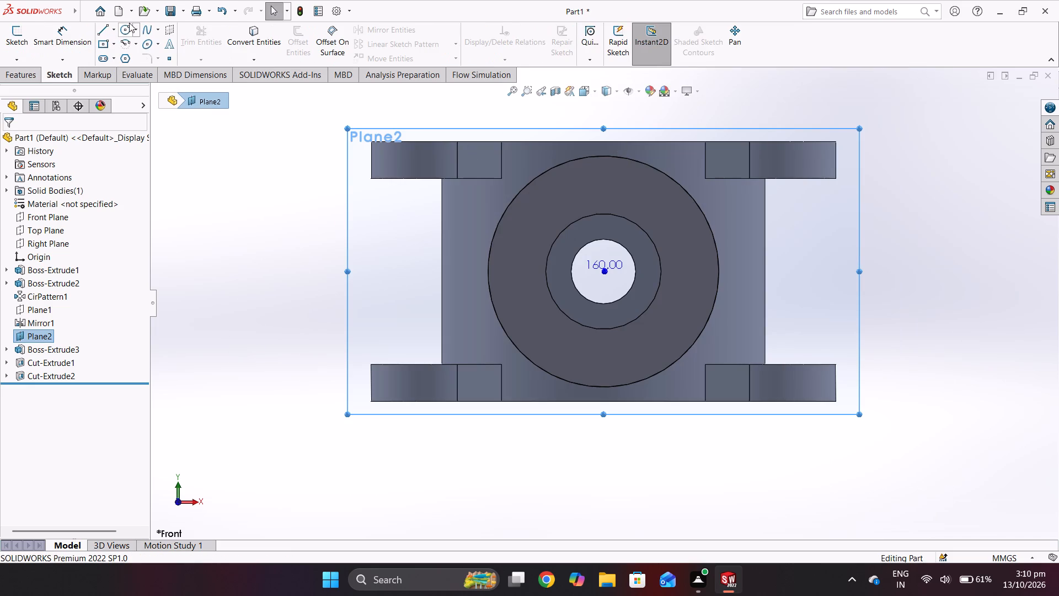
left_click(129, 29)
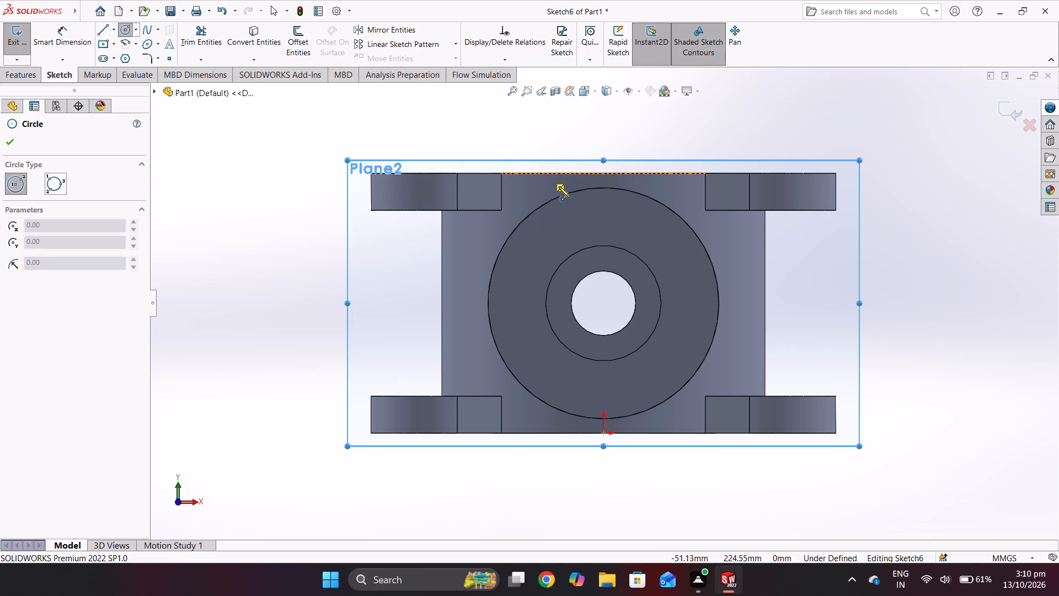
left_click(605, 216)
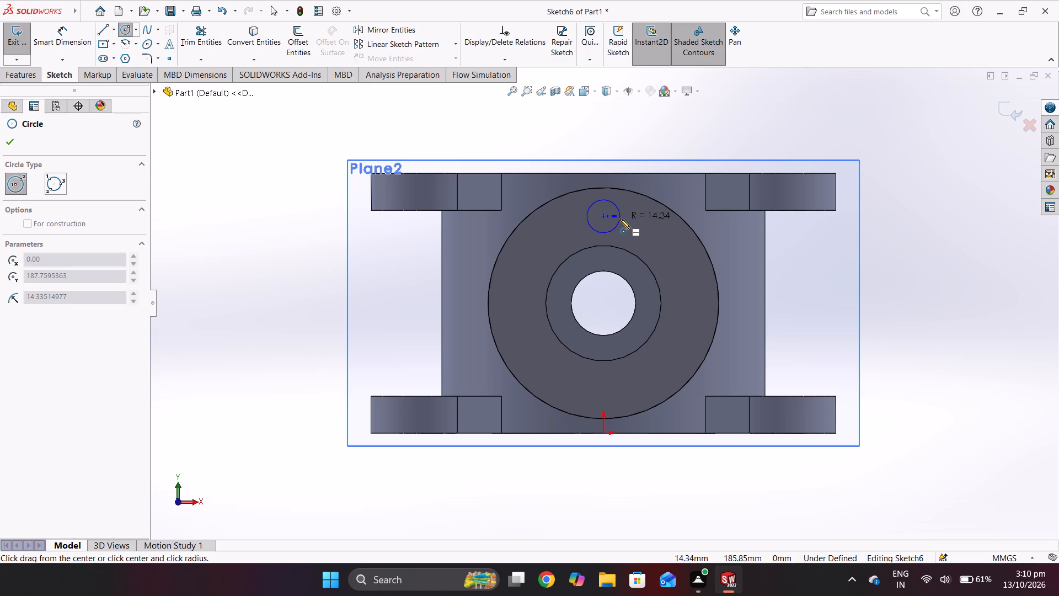
left_click(620, 219)
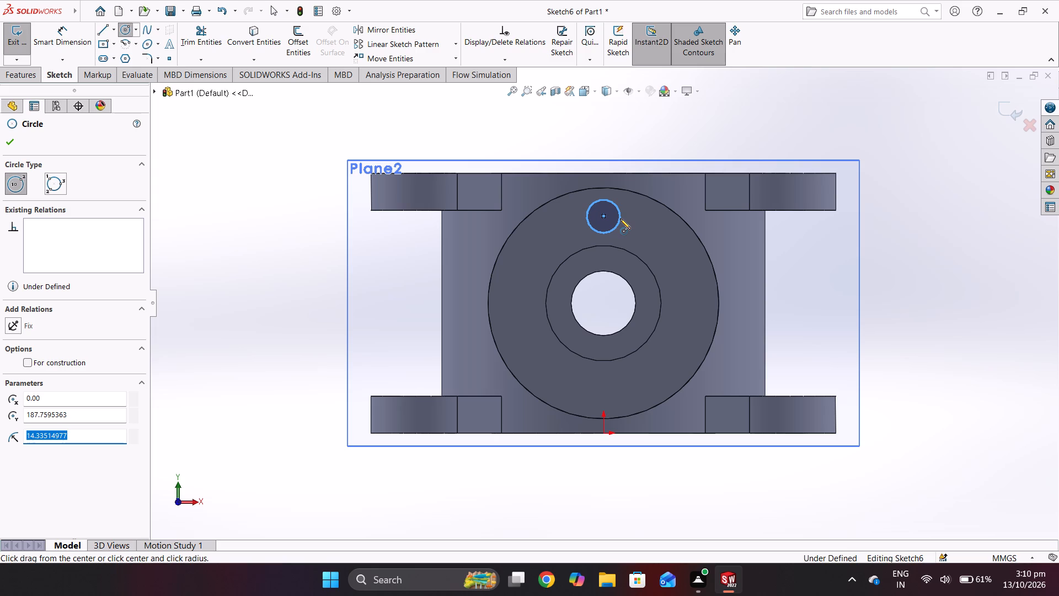
left_click(620, 219)
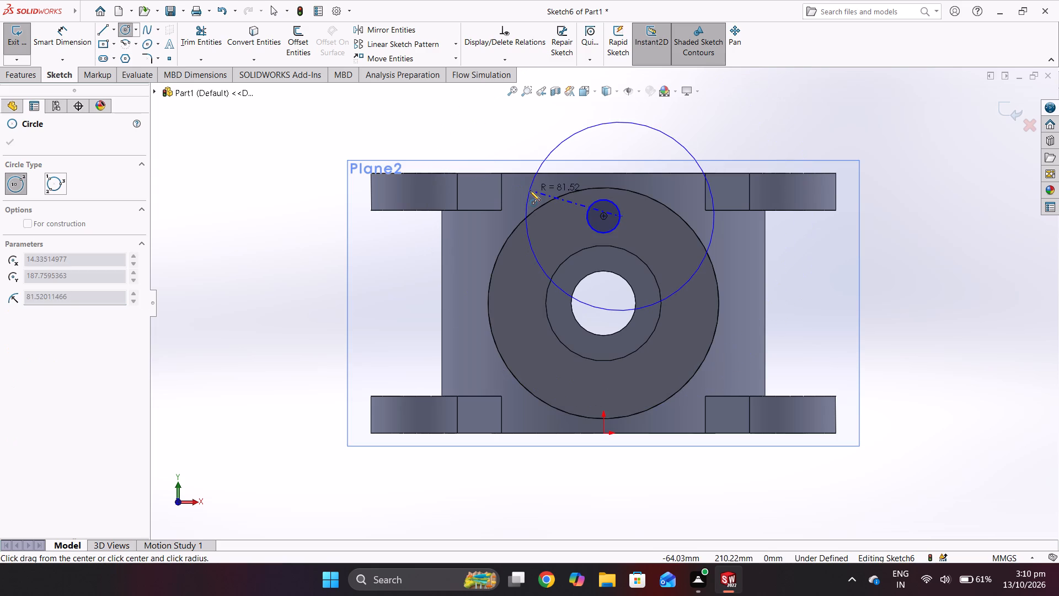
key("Escape")
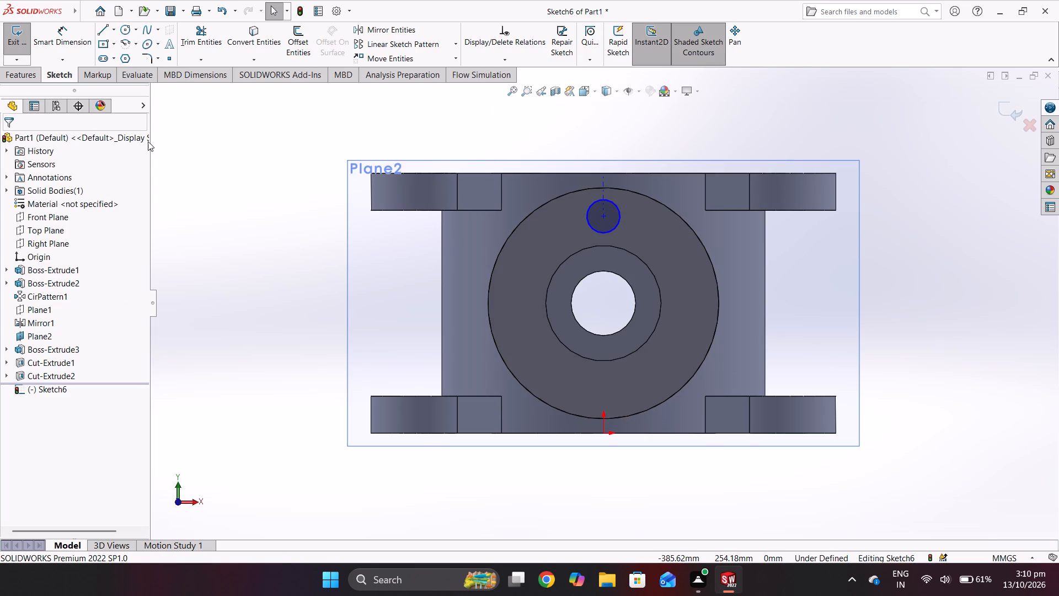
Dimension the diameter of the small circle on the boss face as 24 mm.
left_click(57, 48)
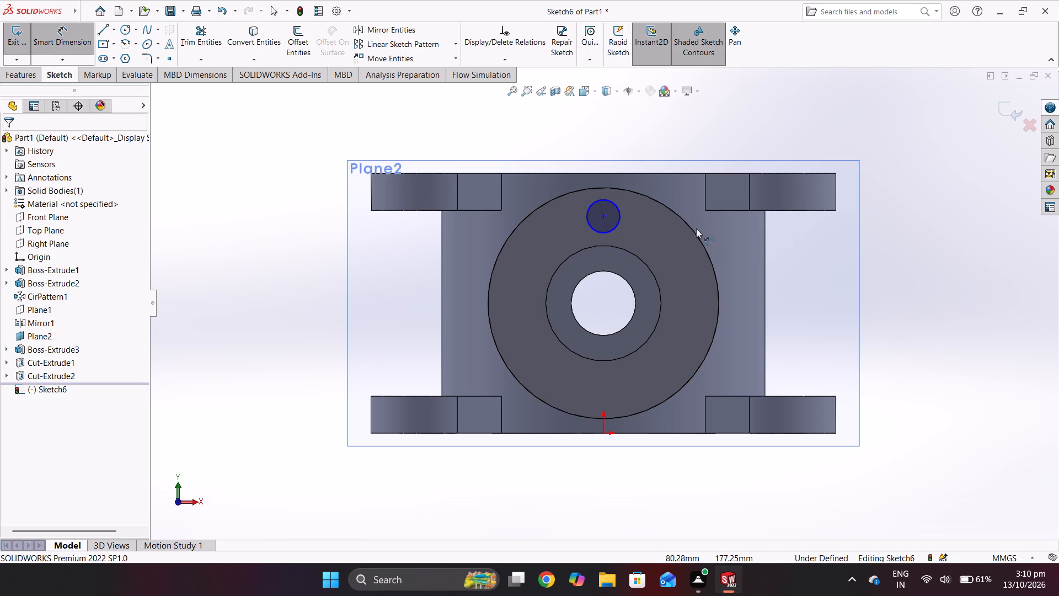
left_click(616, 207)
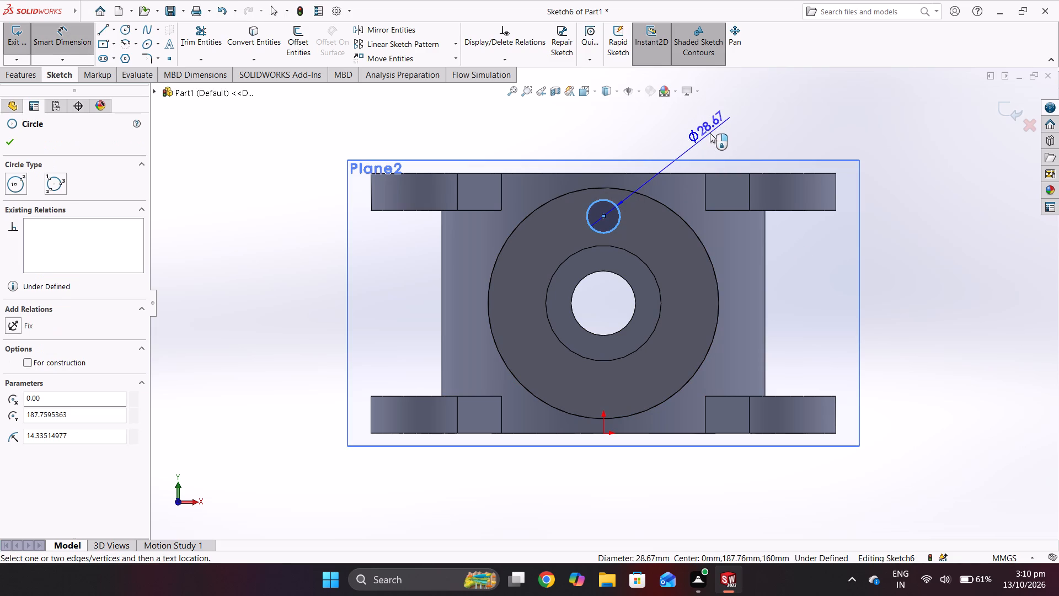
left_click(710, 133)
type("24")
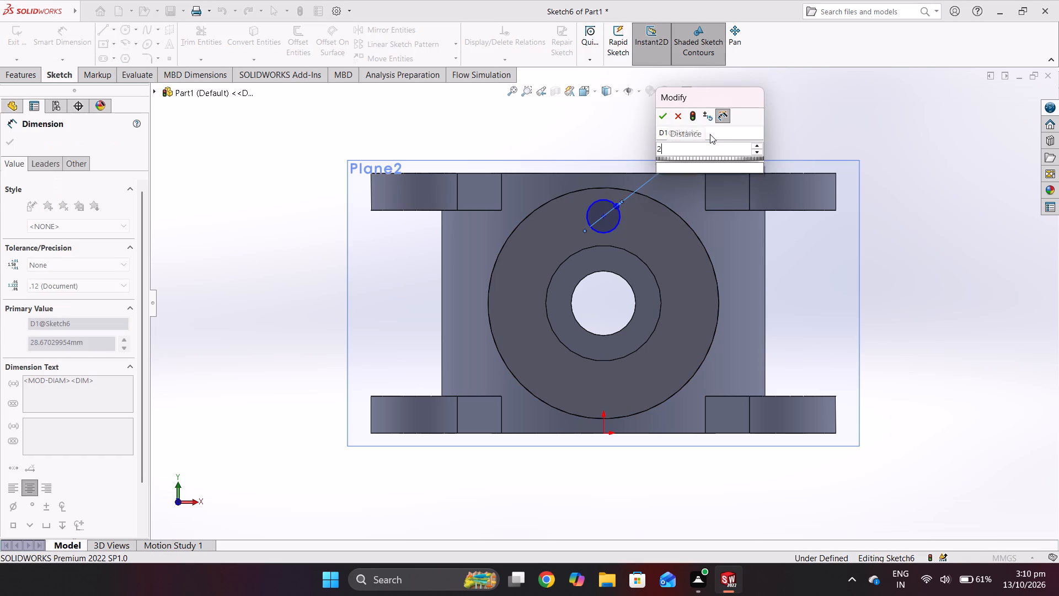
key("Return")
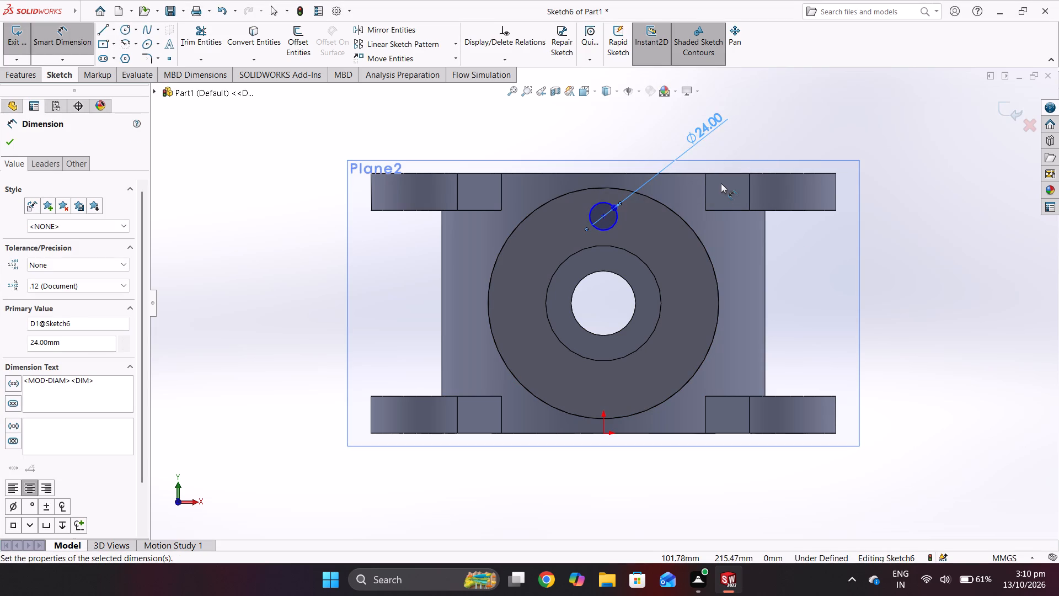
left_click(7, 140)
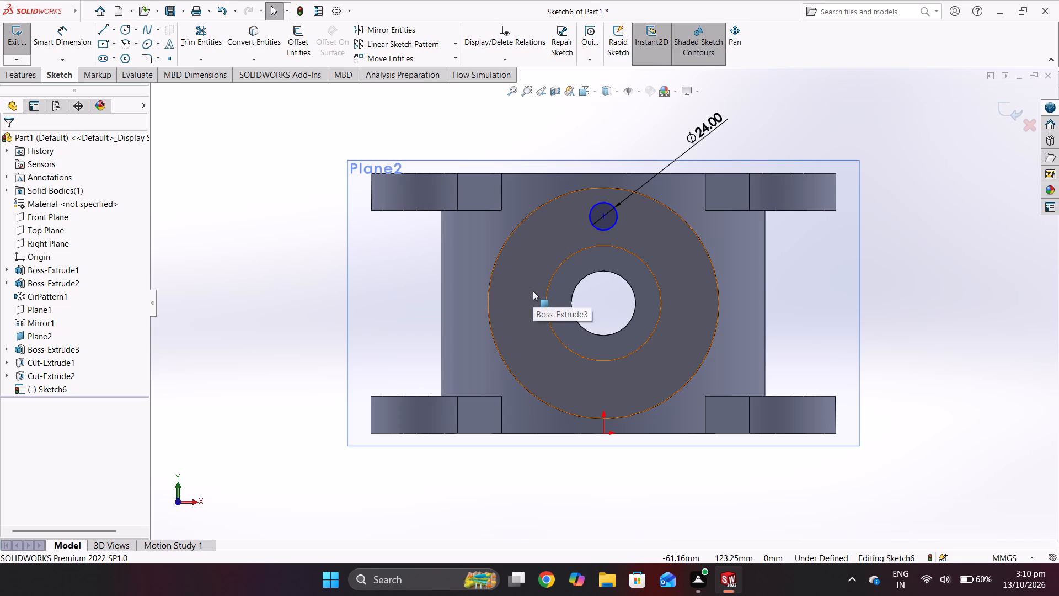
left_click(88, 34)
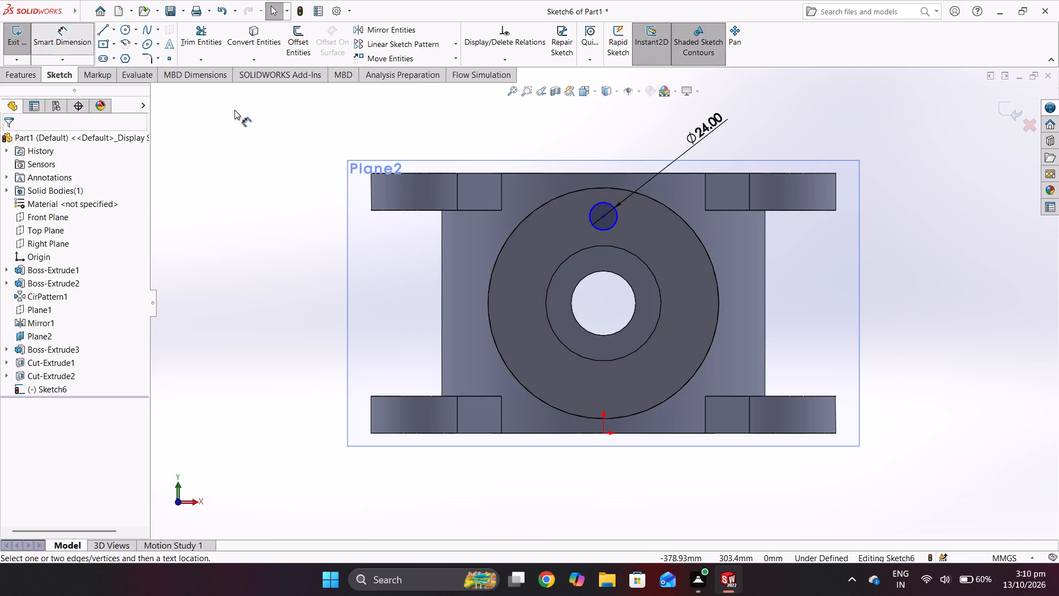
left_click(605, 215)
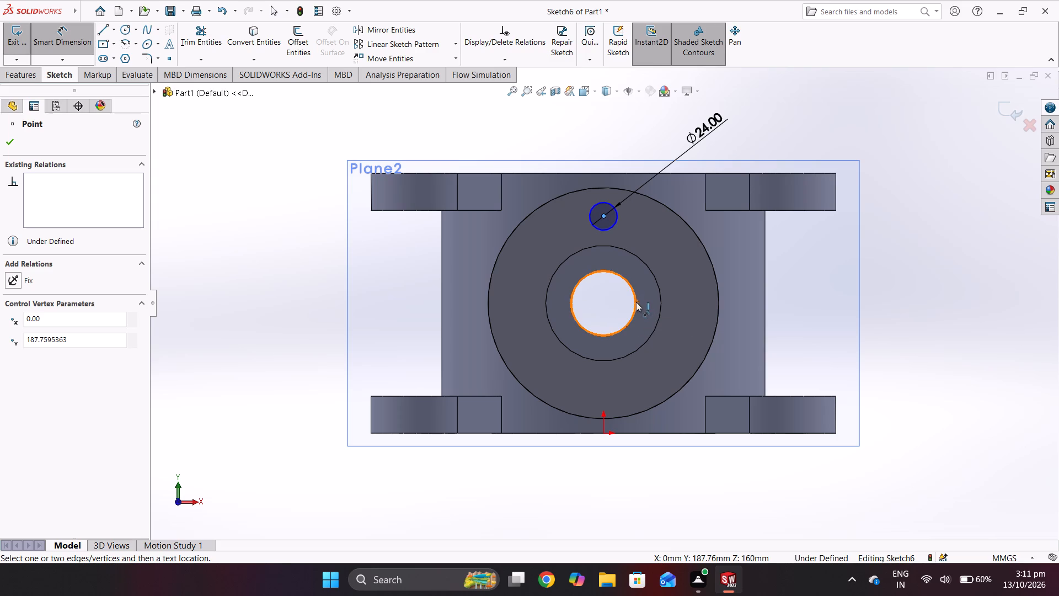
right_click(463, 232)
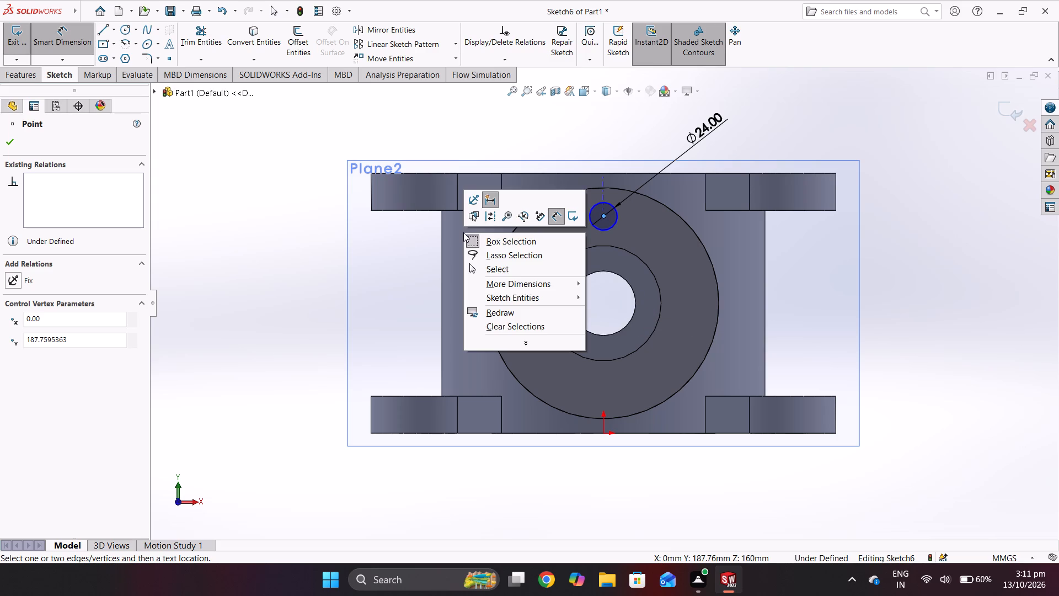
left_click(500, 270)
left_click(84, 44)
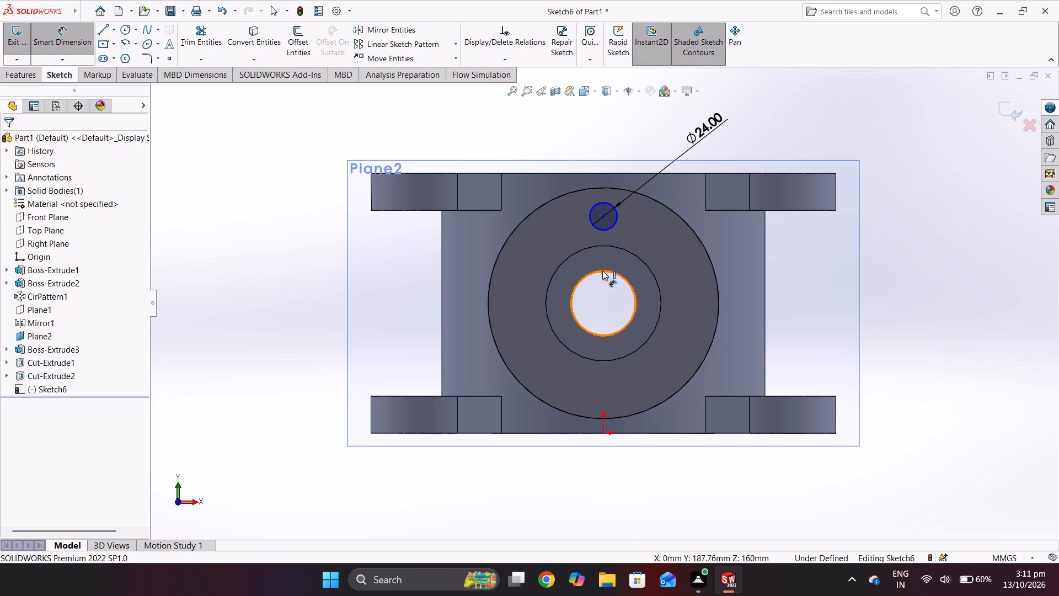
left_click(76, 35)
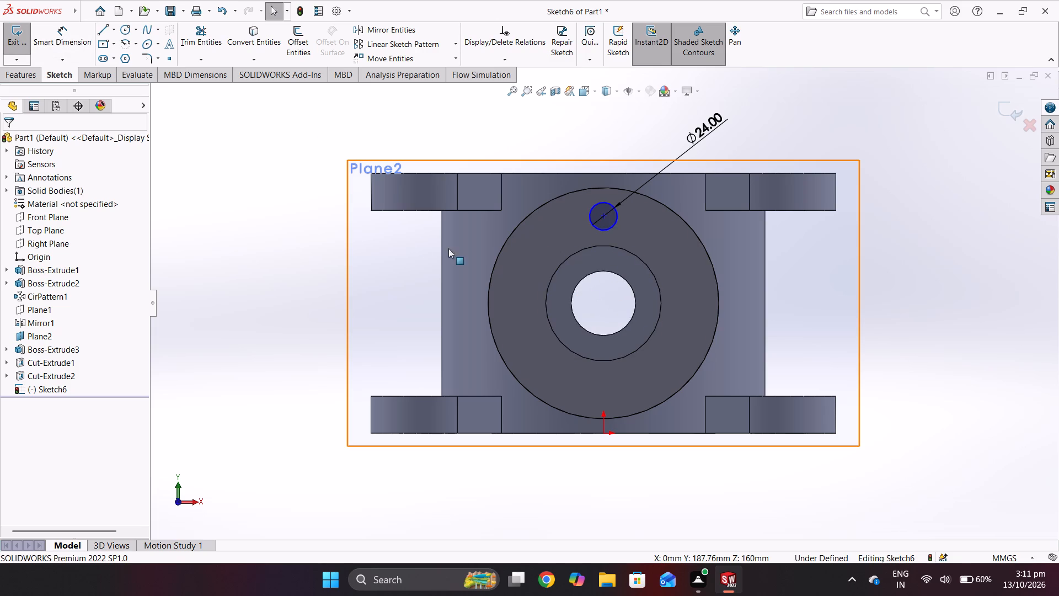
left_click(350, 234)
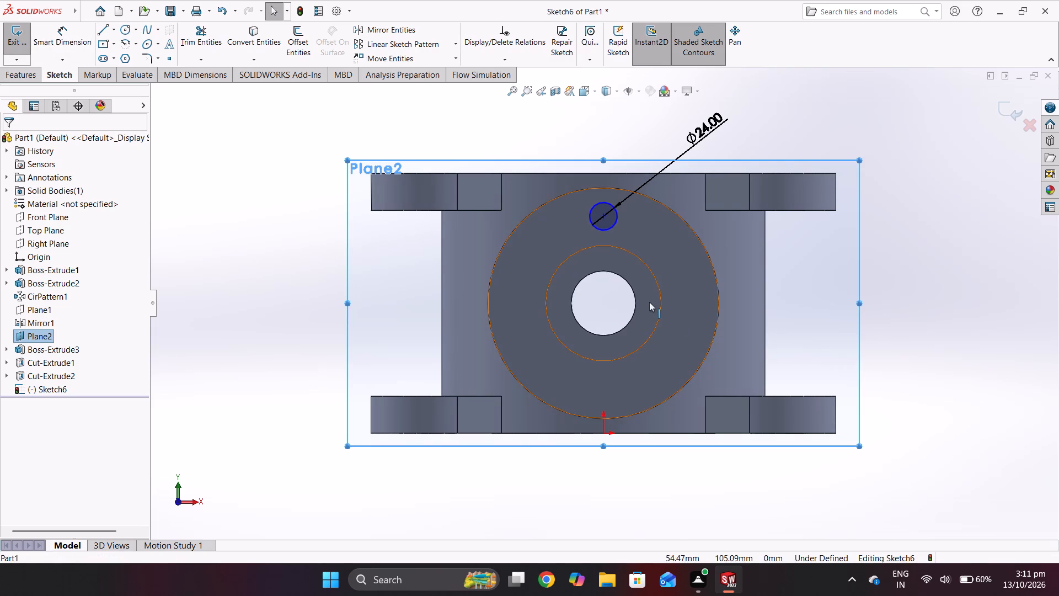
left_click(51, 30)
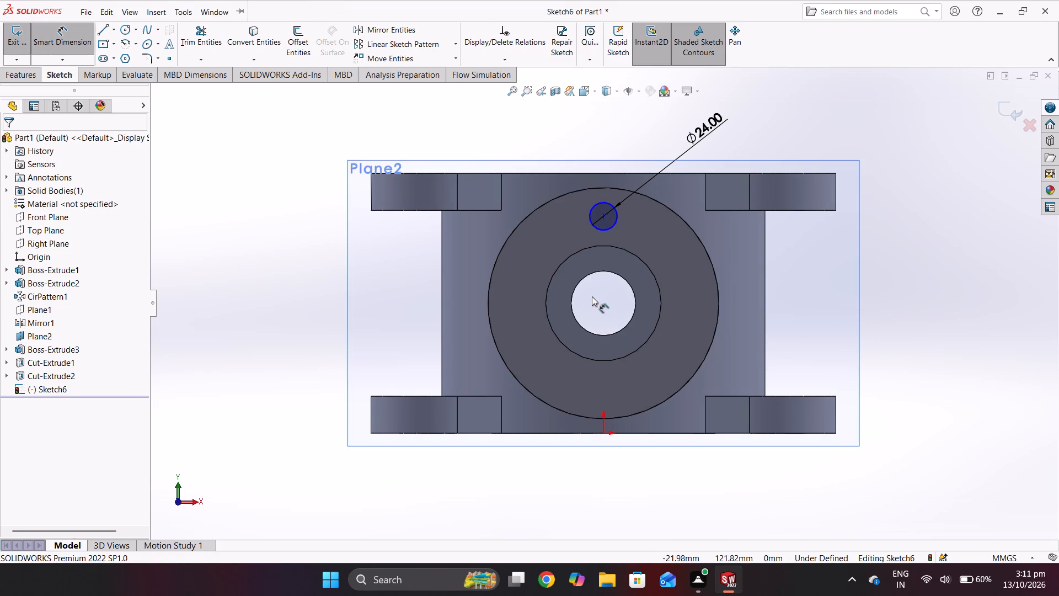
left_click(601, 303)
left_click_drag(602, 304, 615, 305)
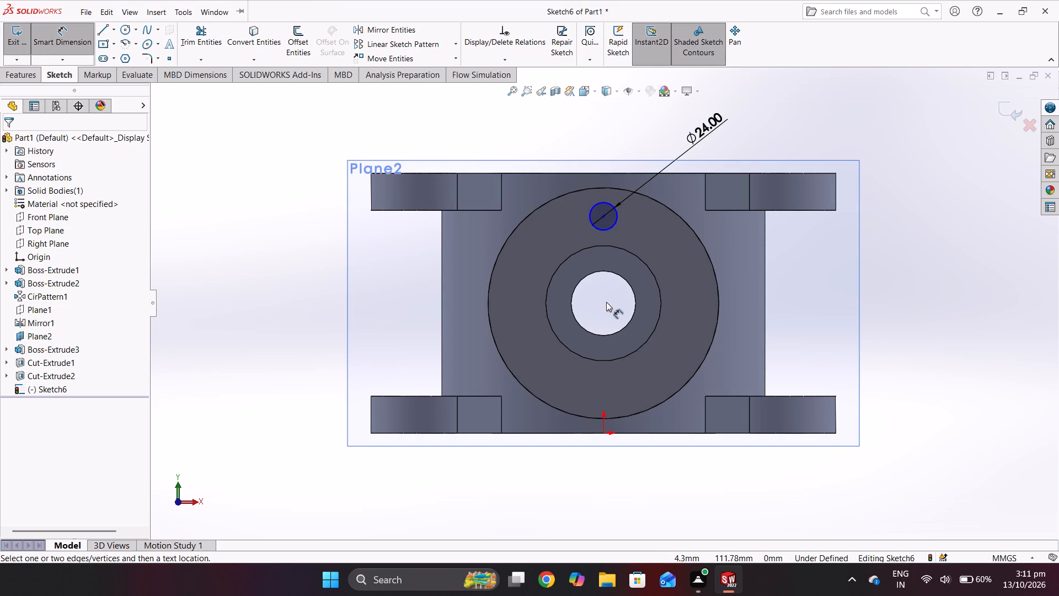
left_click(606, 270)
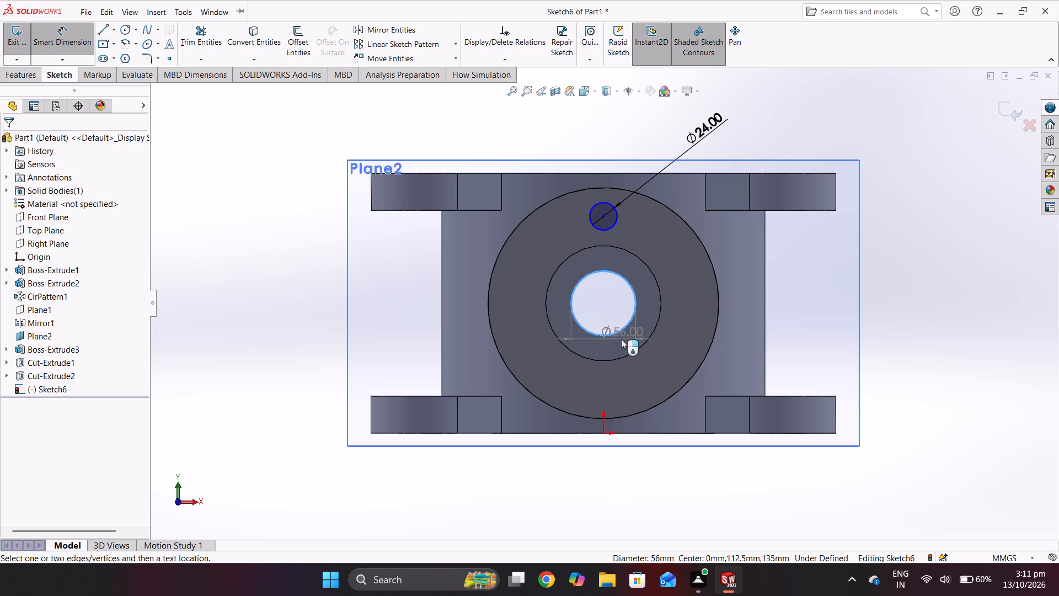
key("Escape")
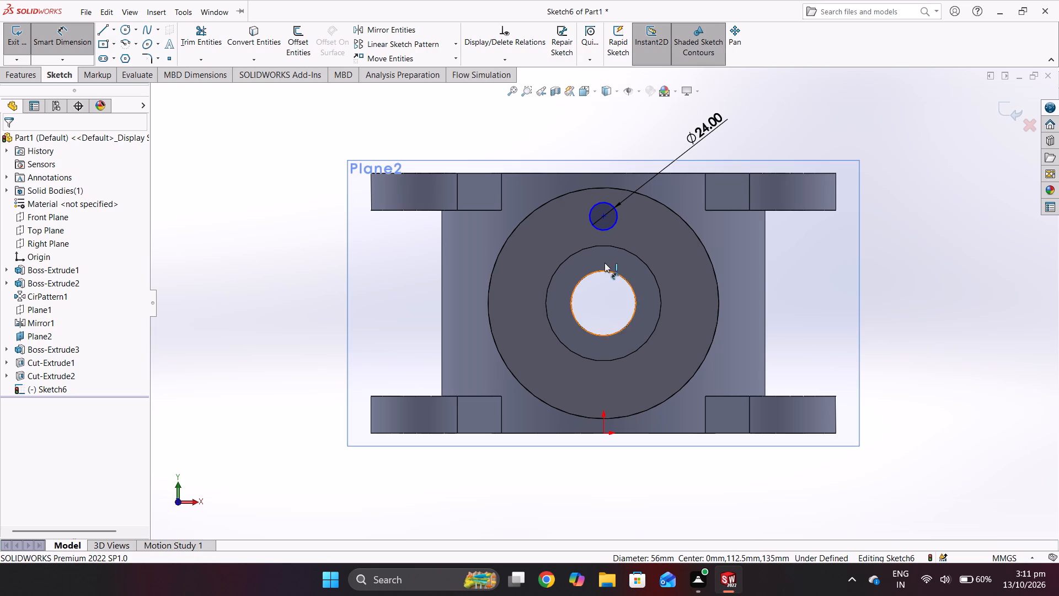
Dimension the vertical distance from the small circle's center to the central through hole's center as 75 mm.
left_click(65, 40)
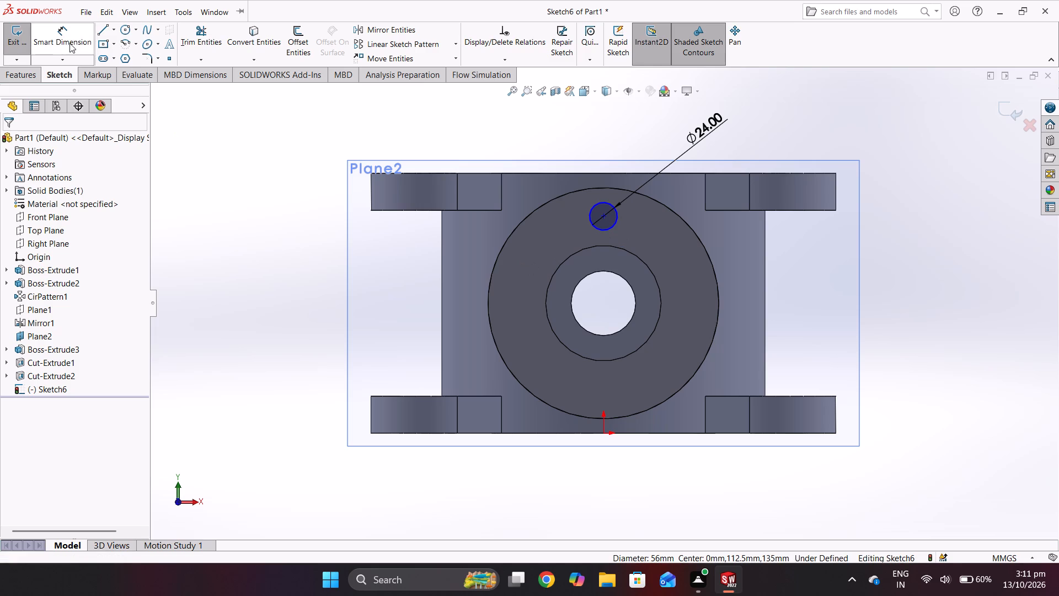
left_click(72, 43)
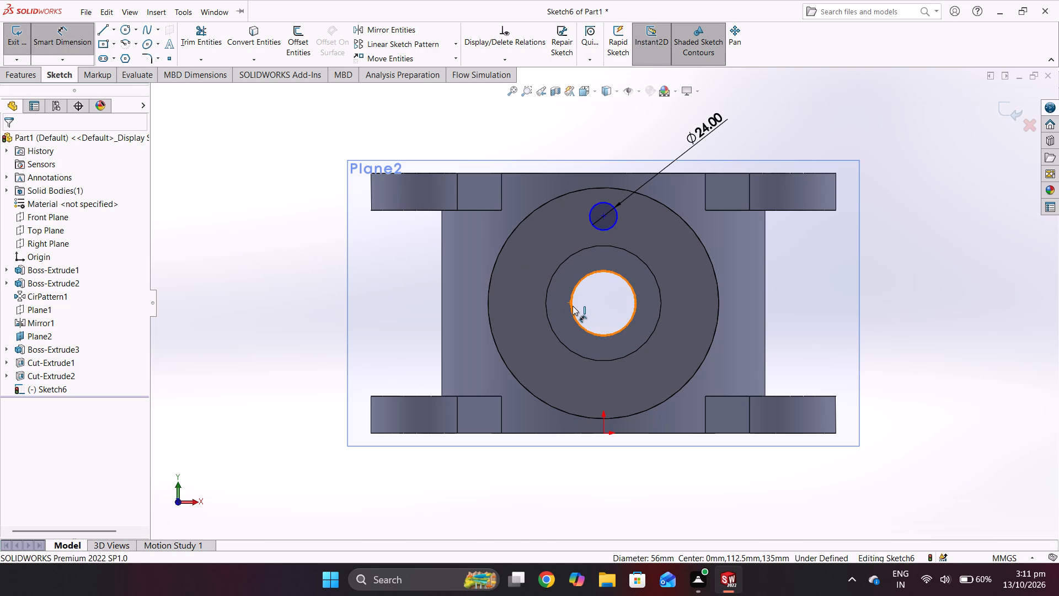
scroll(573, 307, "down", 2)
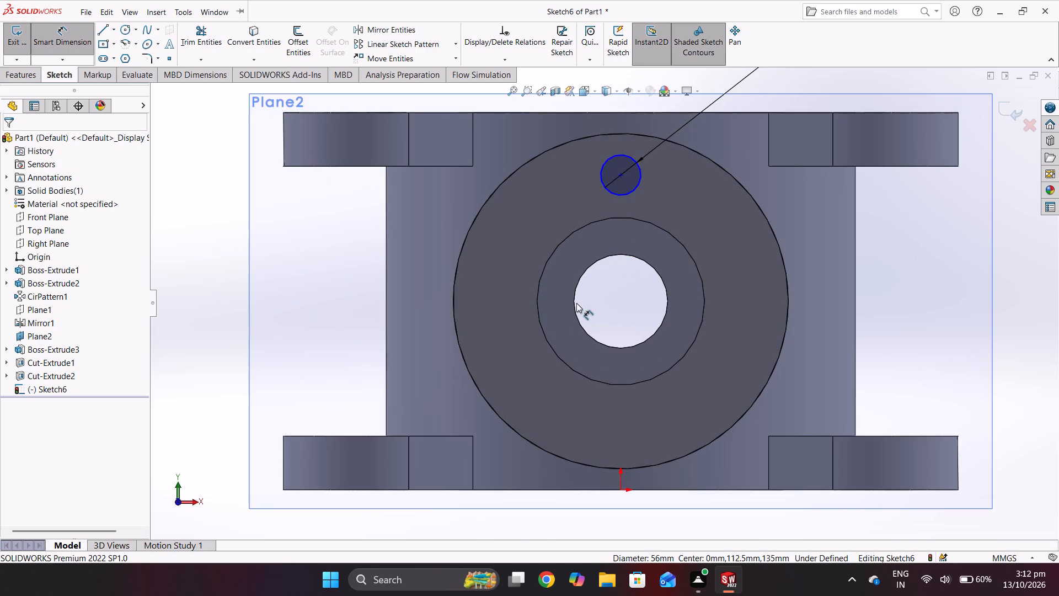
scroll(614, 296, "down", 1)
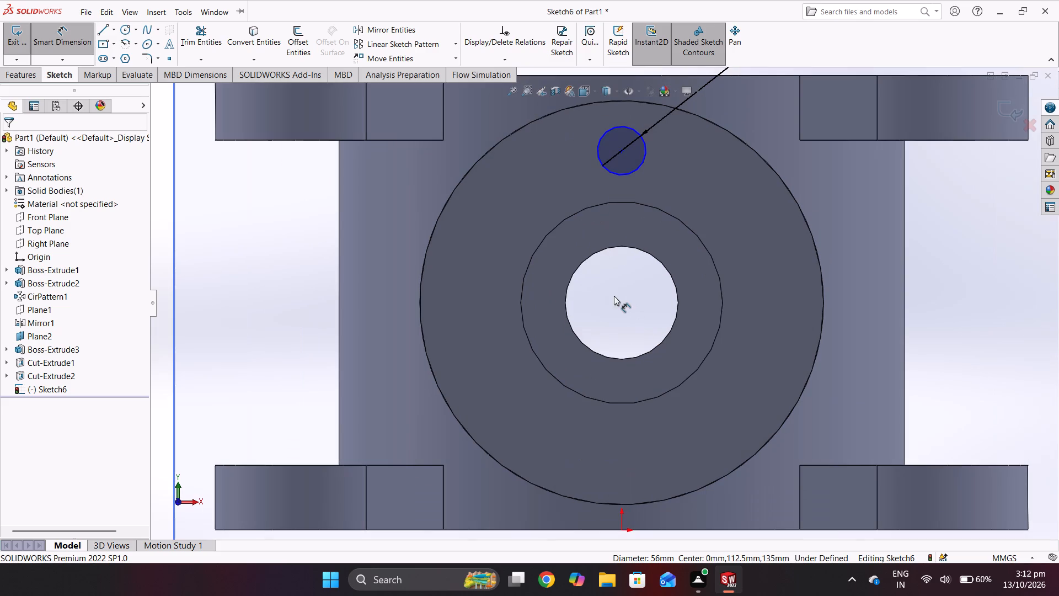
scroll(629, 301, "down", 8)
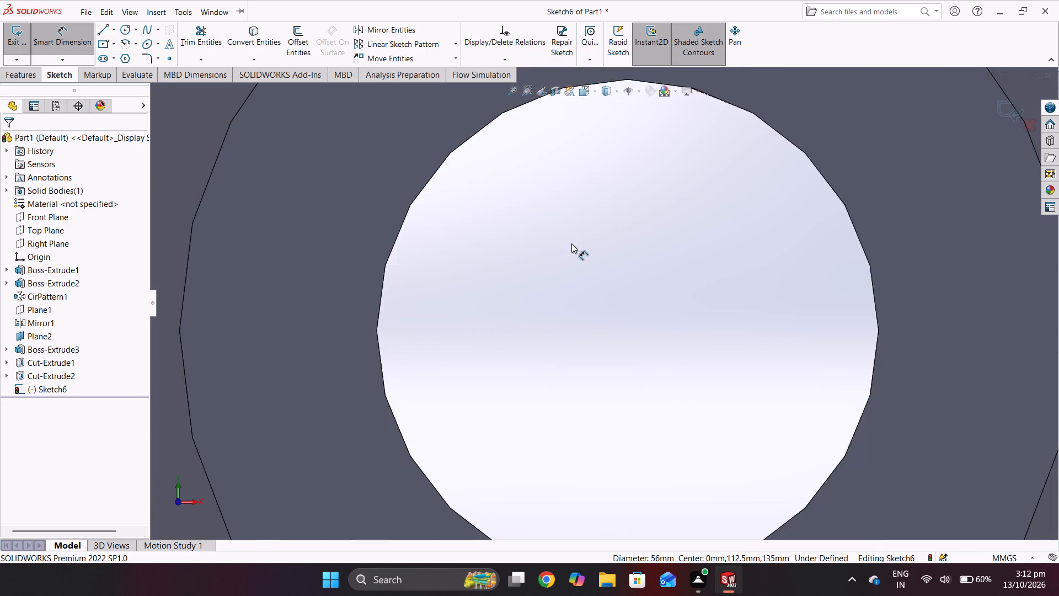
scroll(574, 247, "down", 1)
scroll(577, 249, "up", 7)
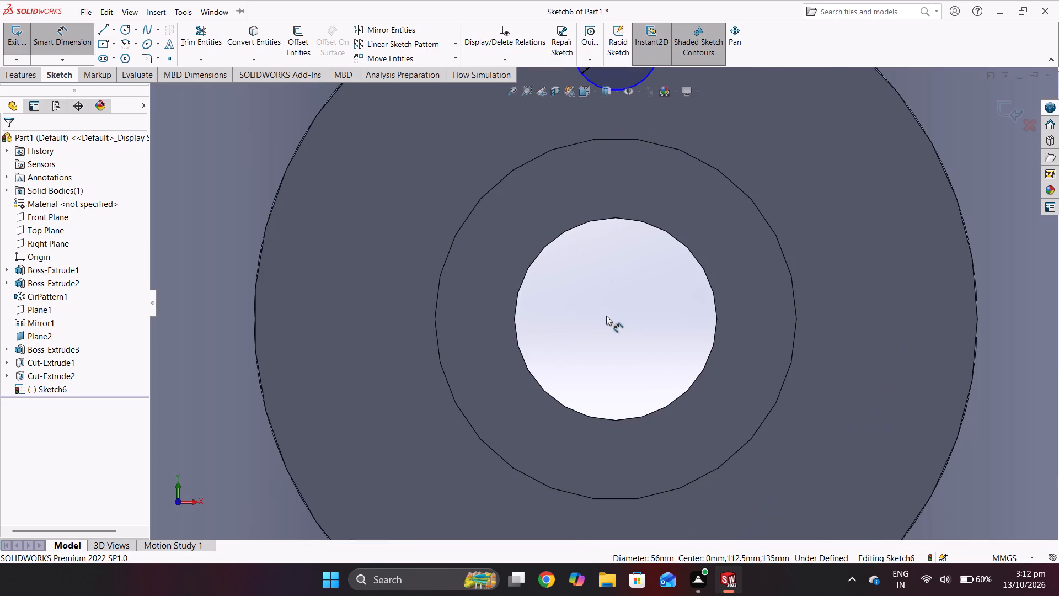
scroll(606, 316, "up", 4)
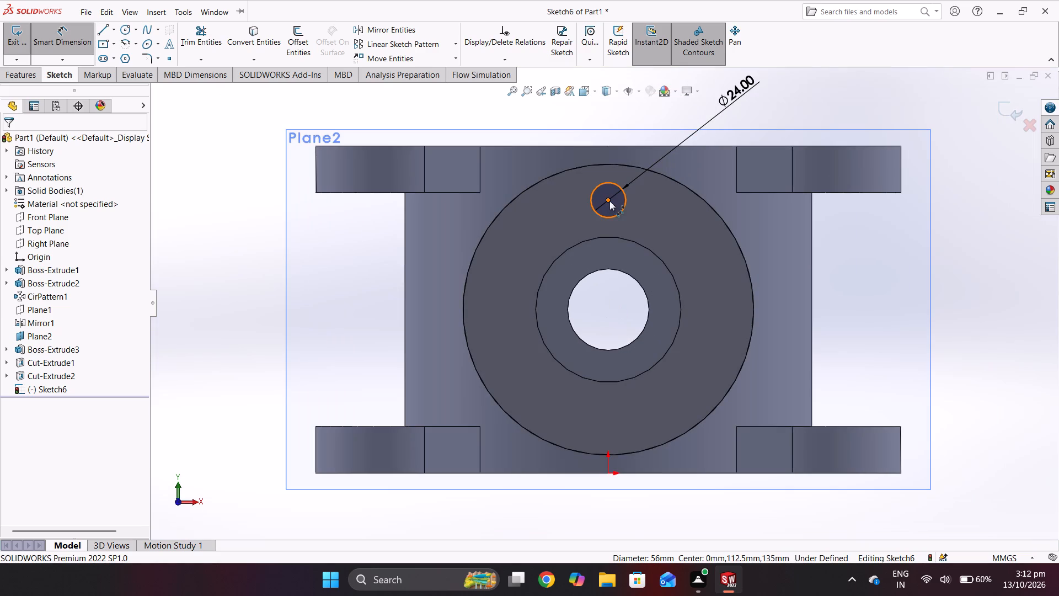
left_click(608, 200)
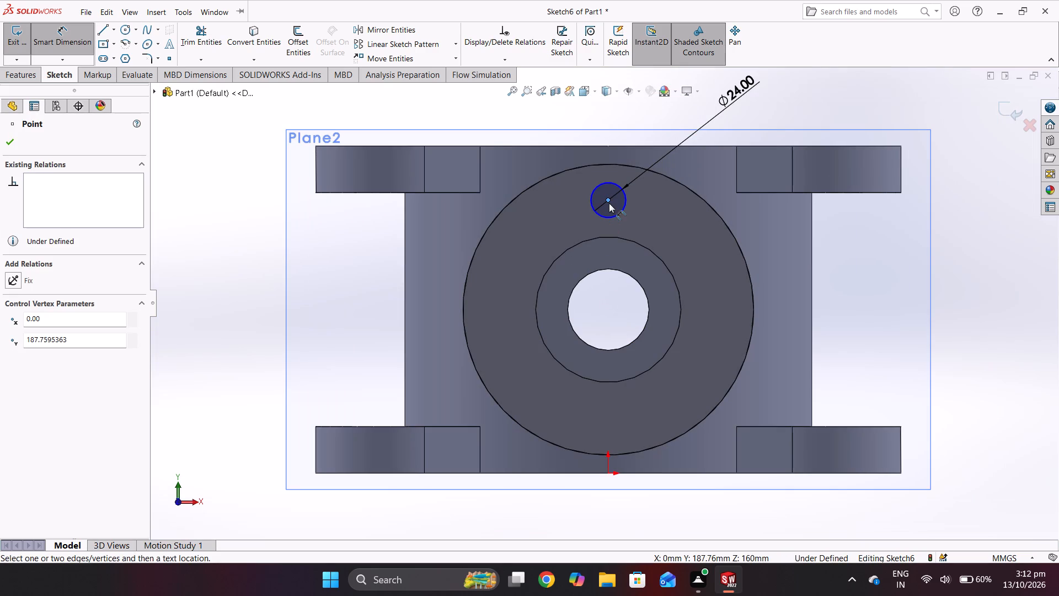
left_click(609, 198)
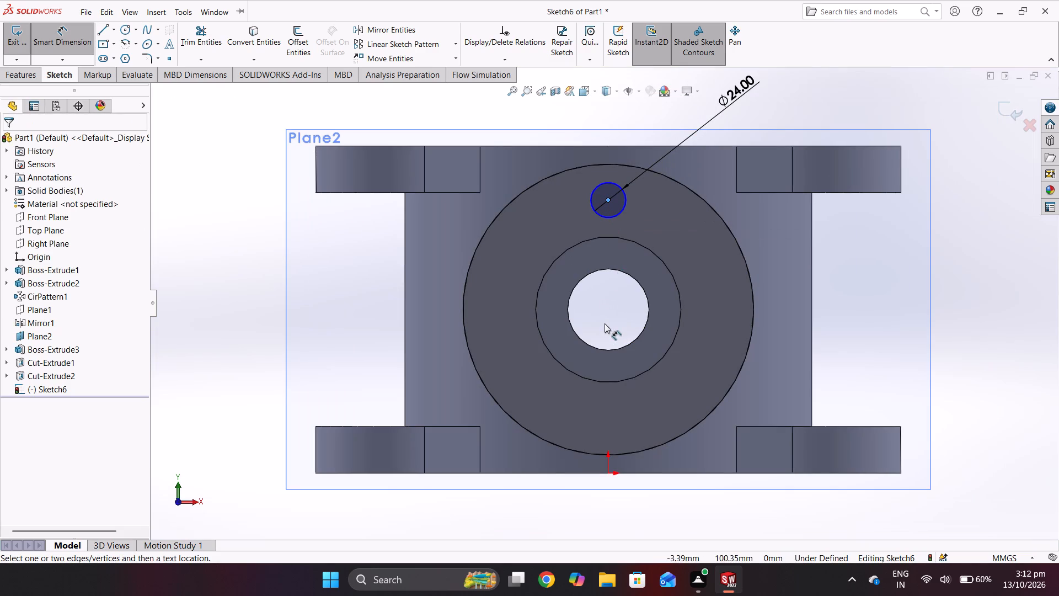
left_click(611, 303)
left_click(651, 309)
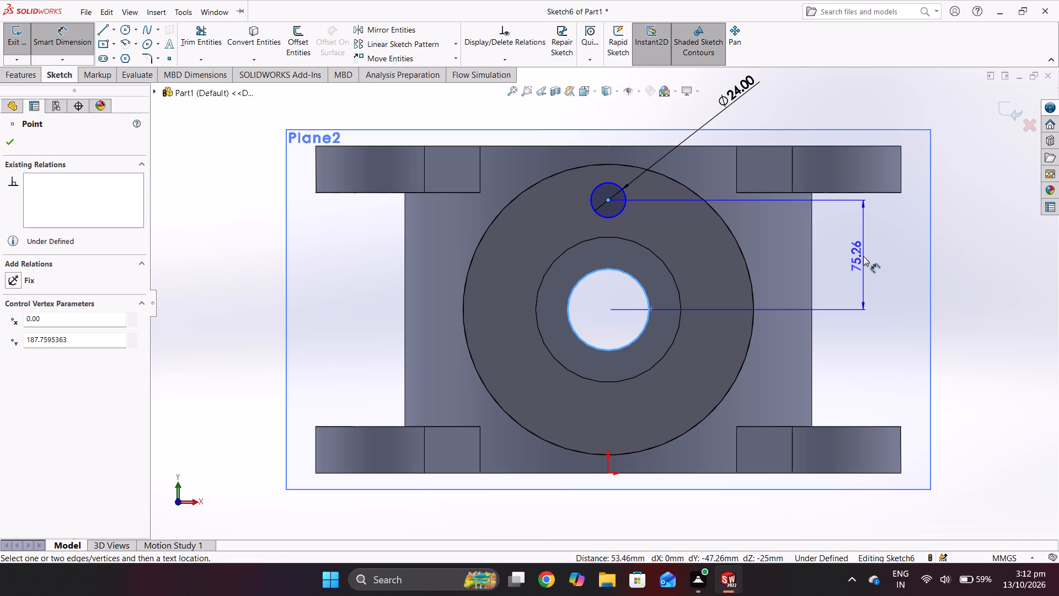
left_click(863, 256)
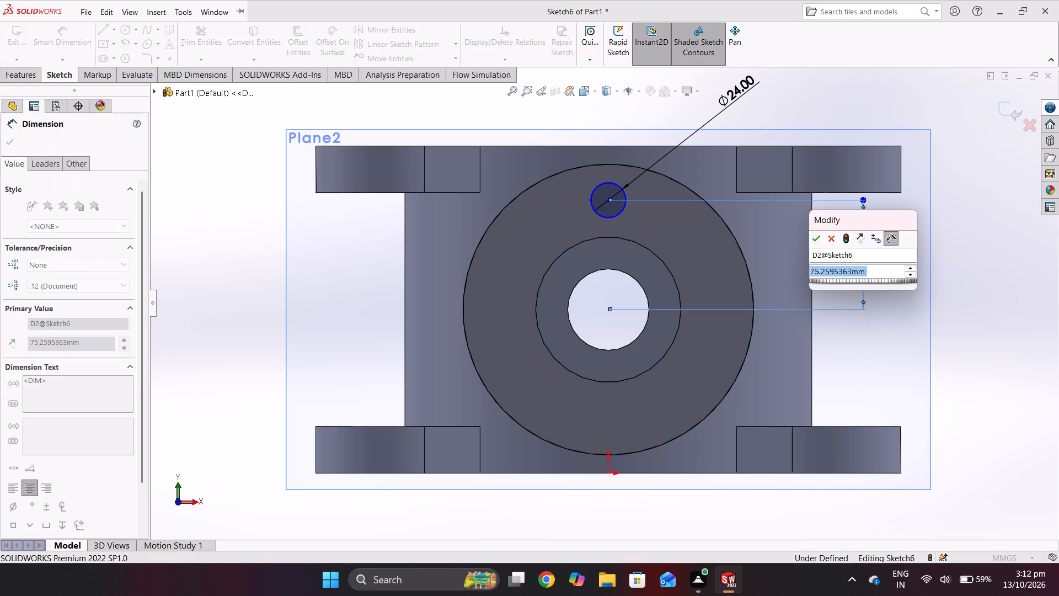
type("75")
key("Return")
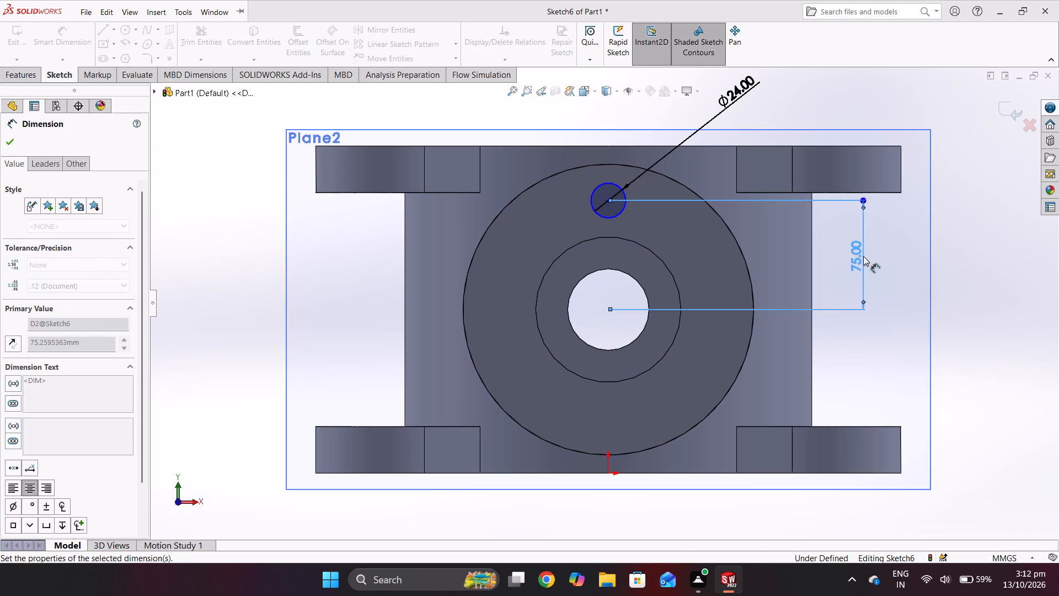
left_click(10, 141)
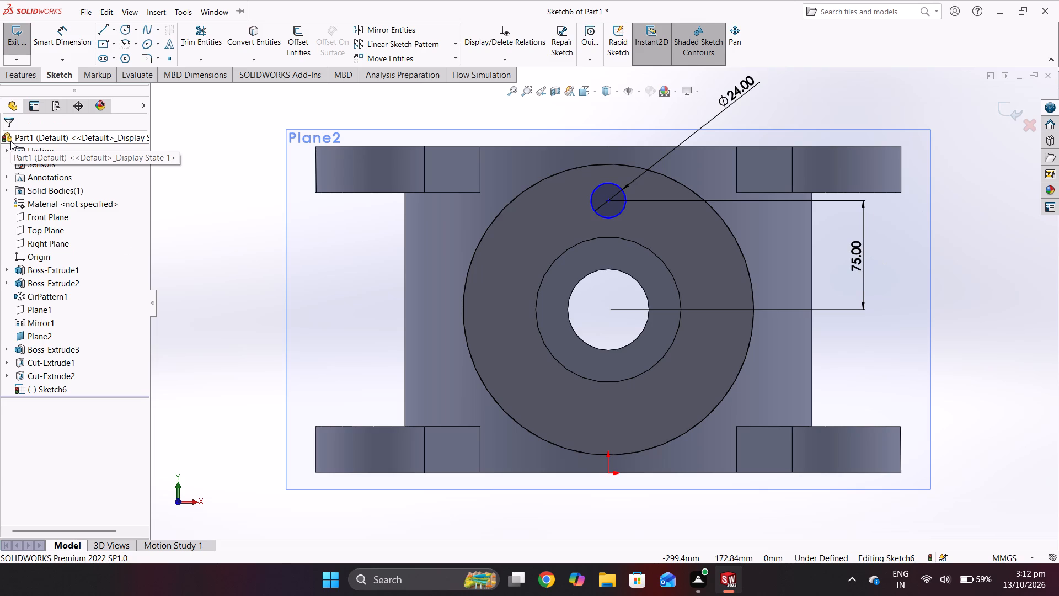
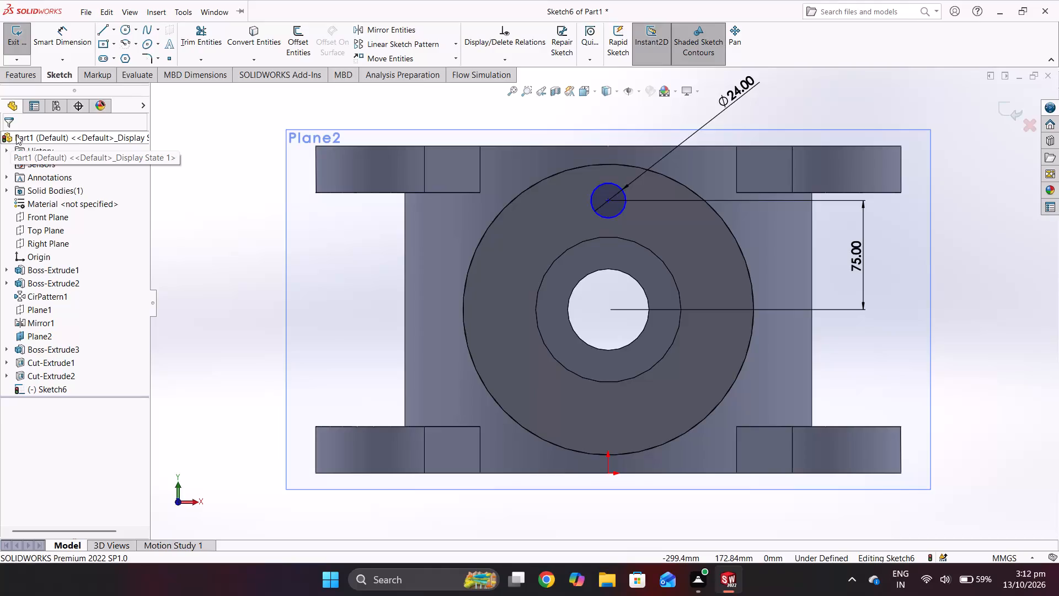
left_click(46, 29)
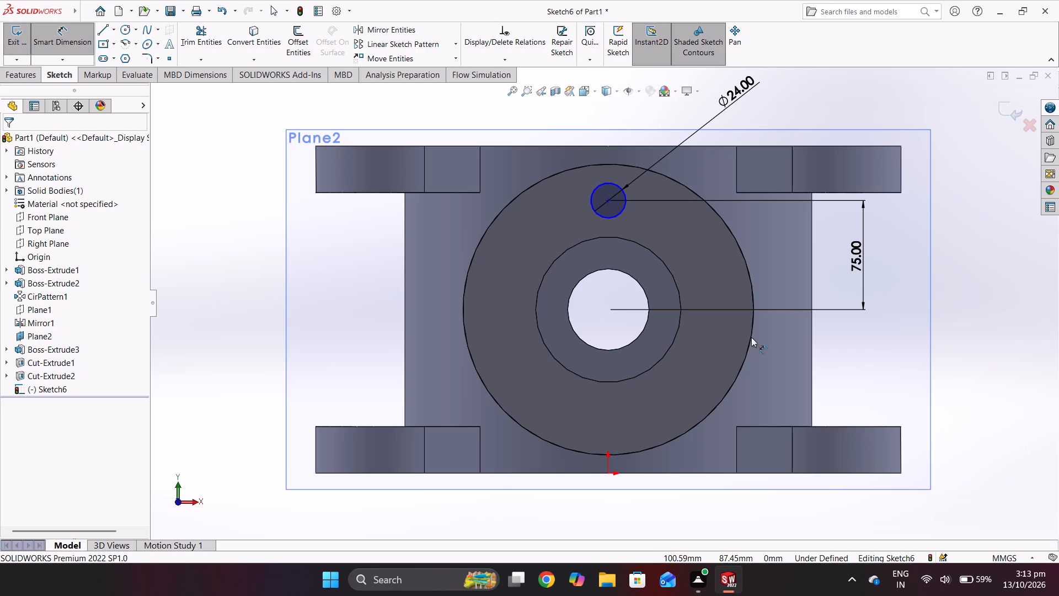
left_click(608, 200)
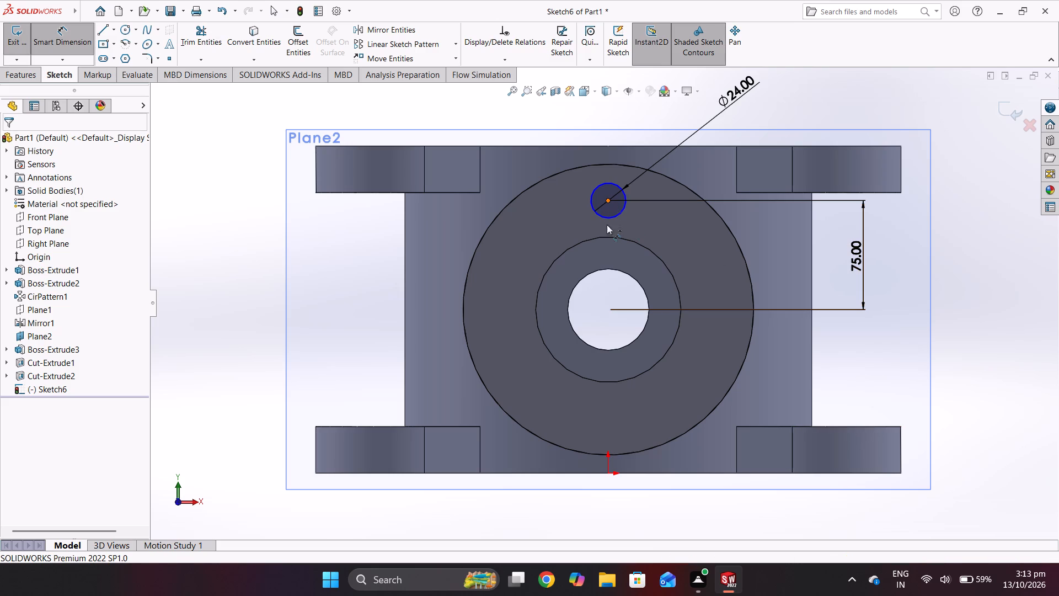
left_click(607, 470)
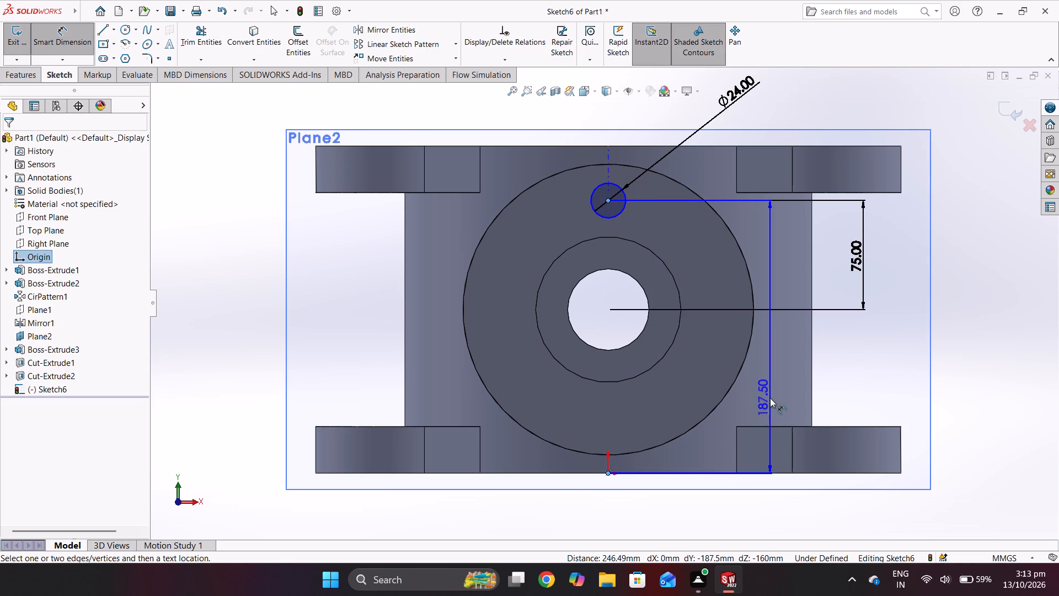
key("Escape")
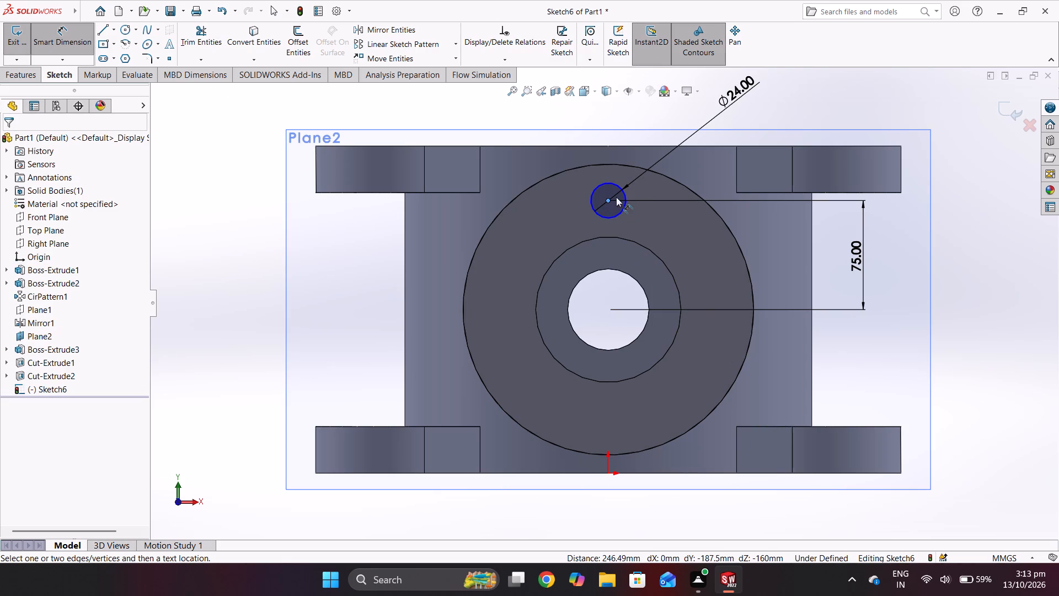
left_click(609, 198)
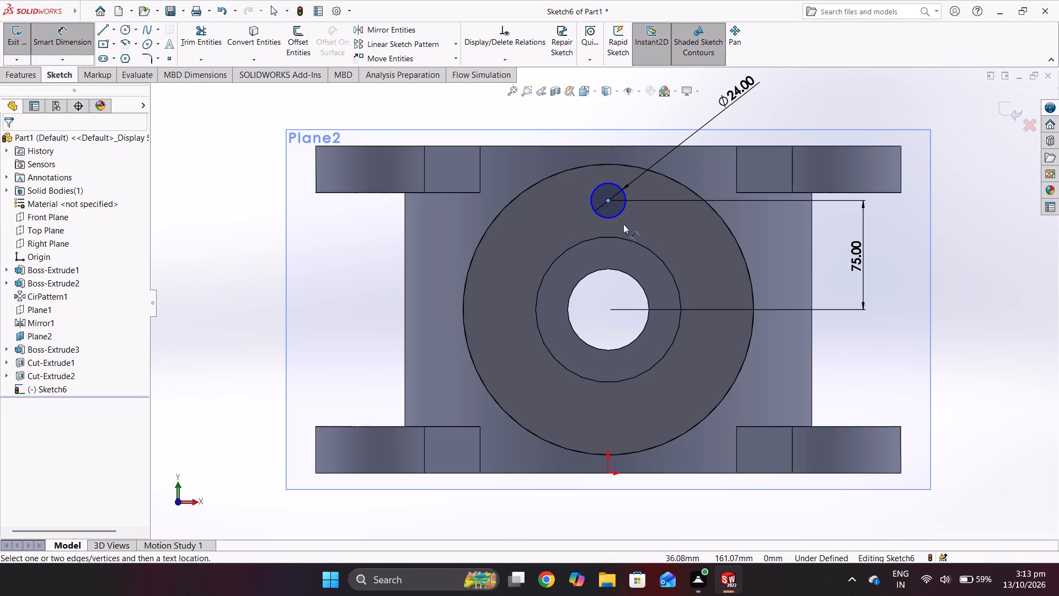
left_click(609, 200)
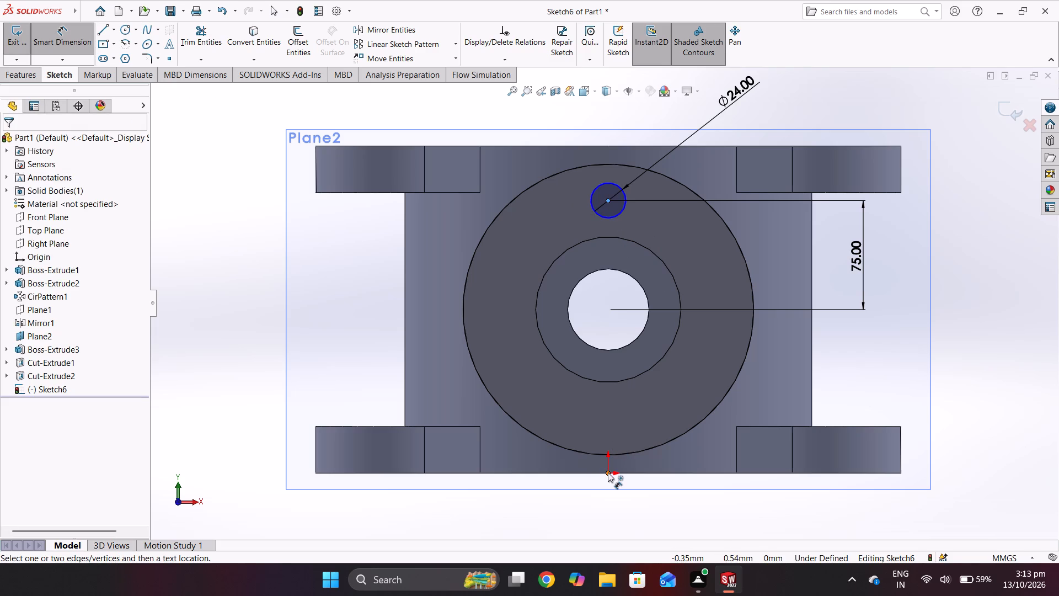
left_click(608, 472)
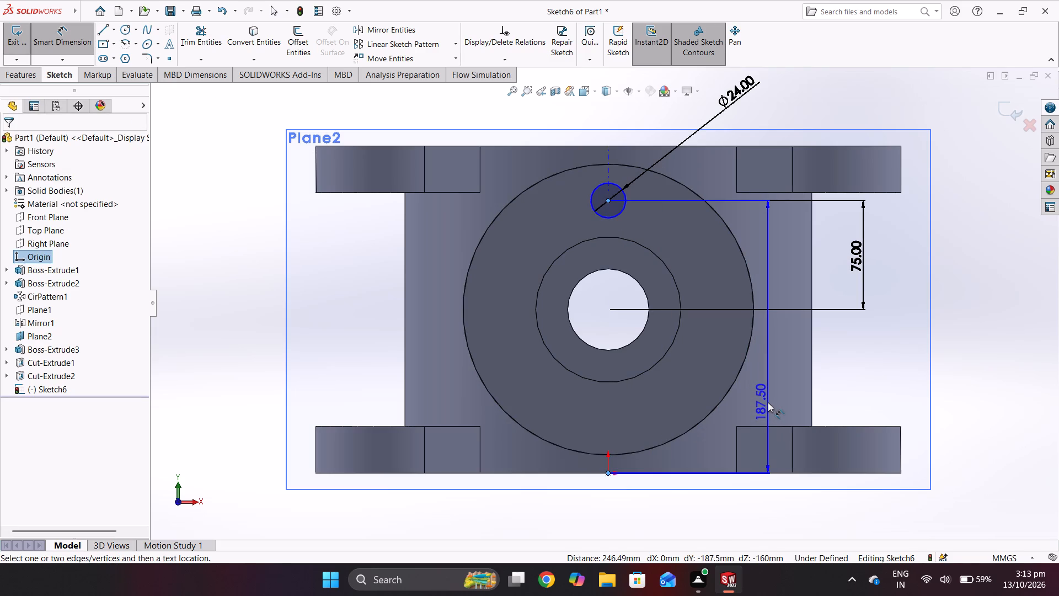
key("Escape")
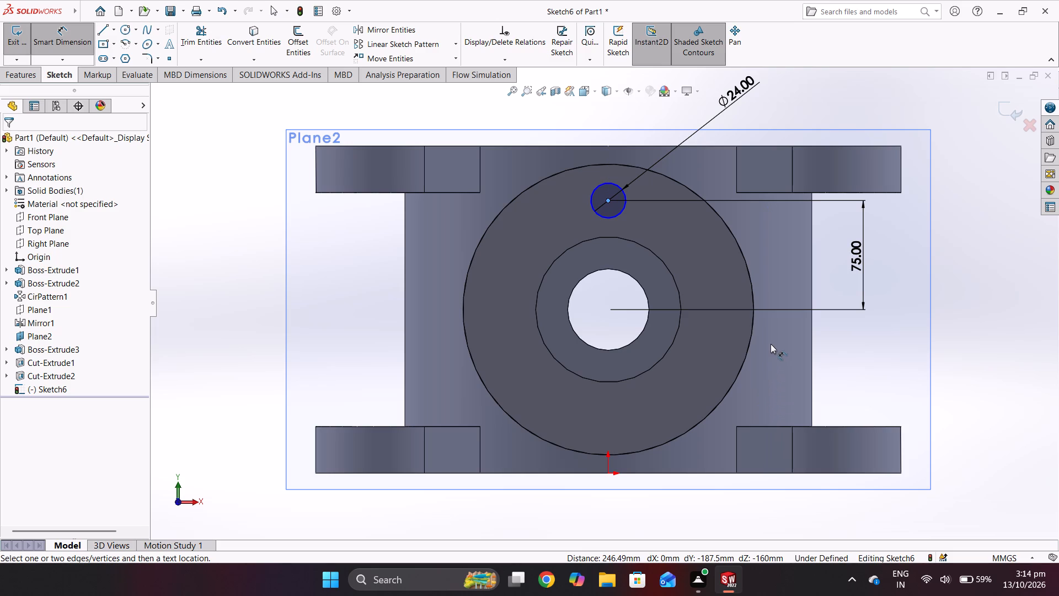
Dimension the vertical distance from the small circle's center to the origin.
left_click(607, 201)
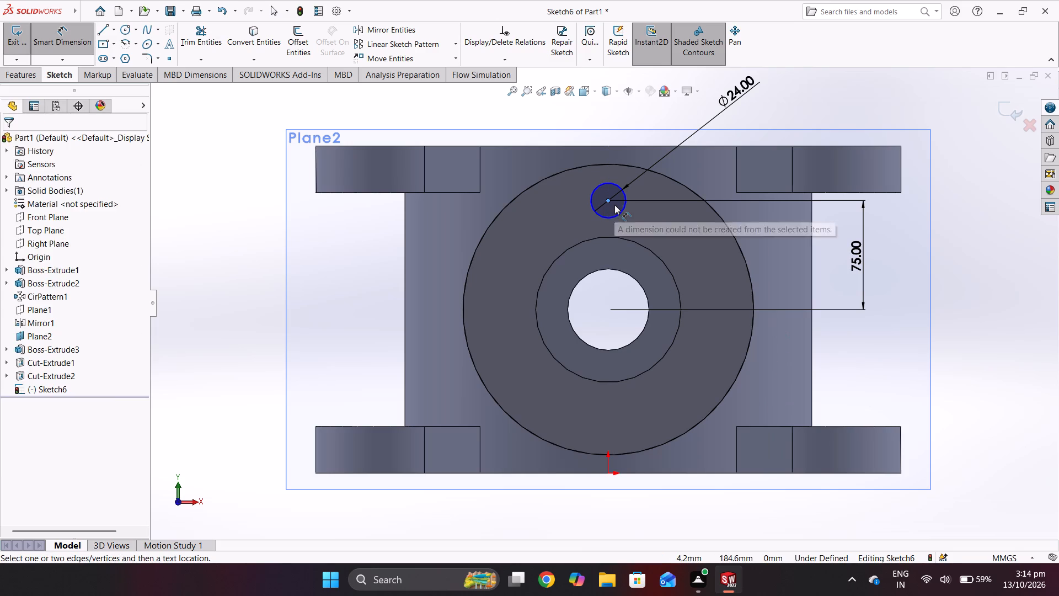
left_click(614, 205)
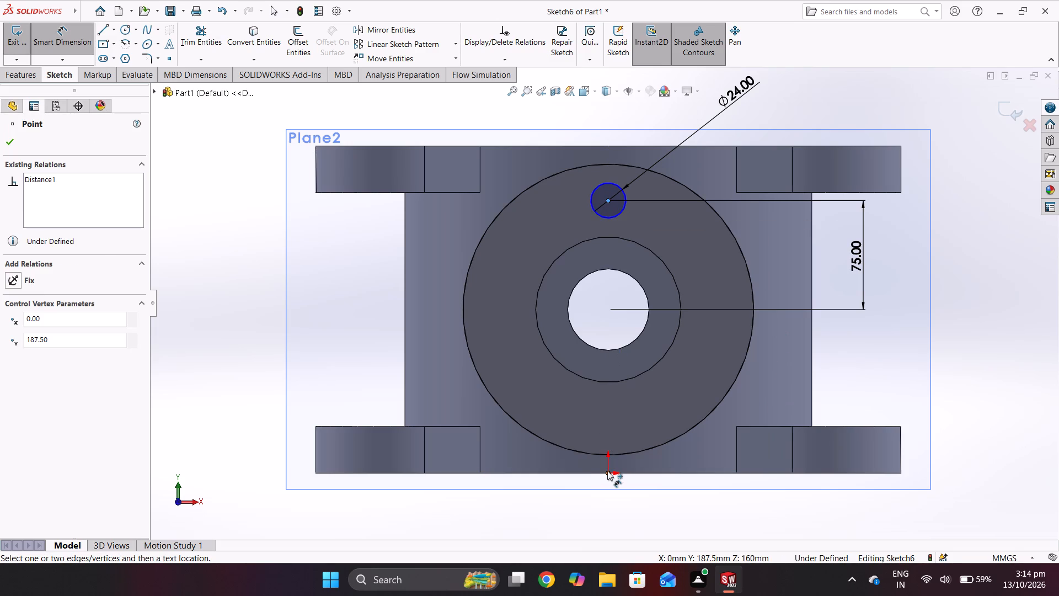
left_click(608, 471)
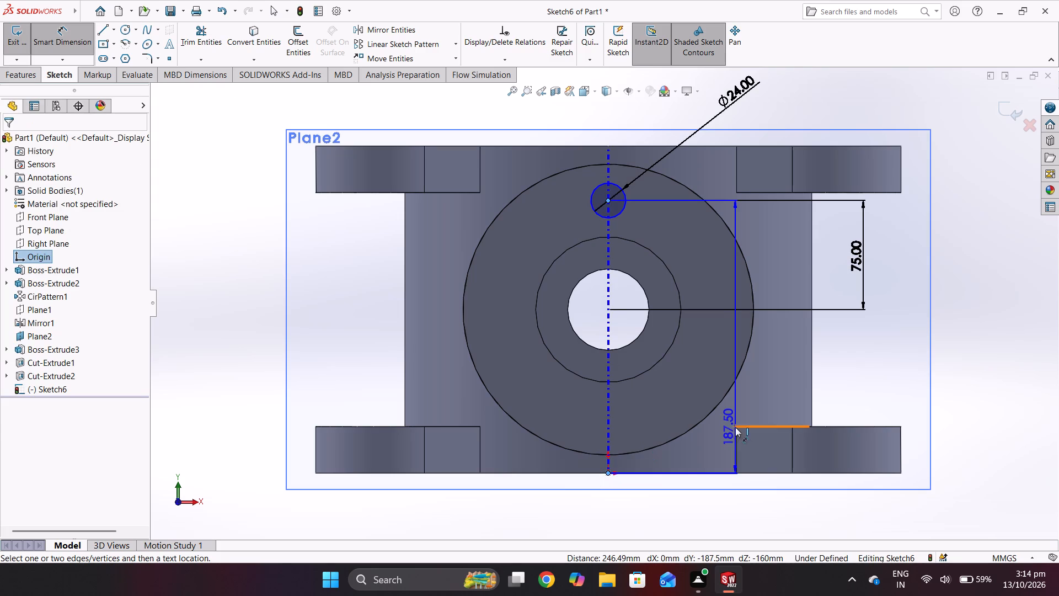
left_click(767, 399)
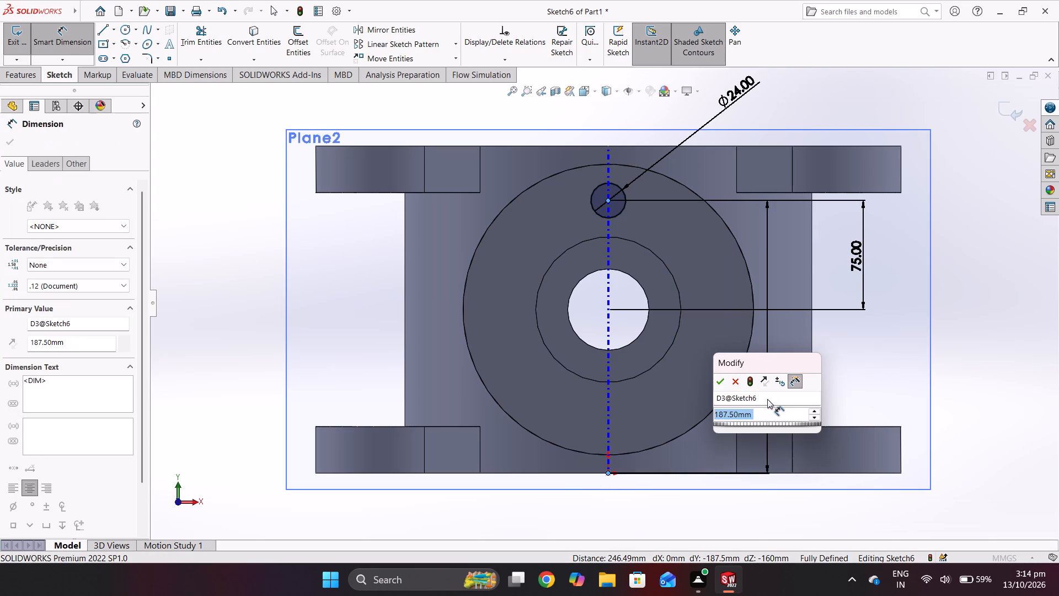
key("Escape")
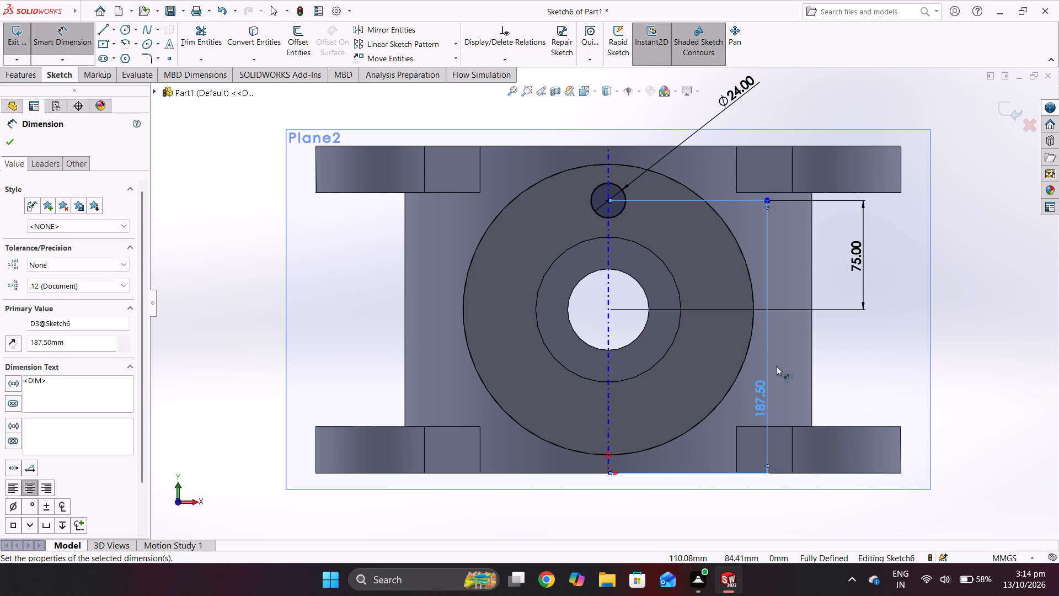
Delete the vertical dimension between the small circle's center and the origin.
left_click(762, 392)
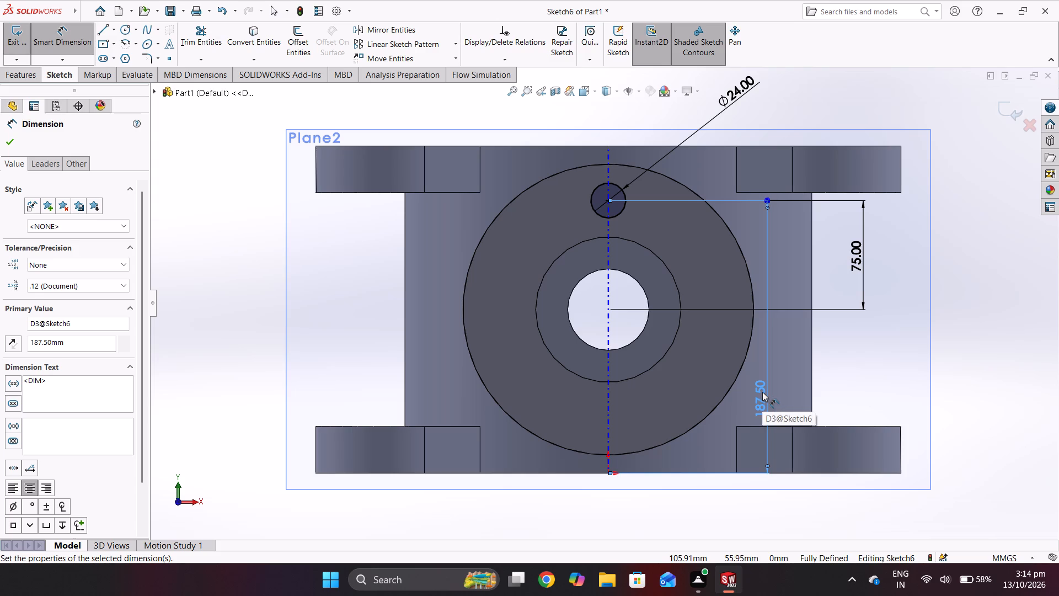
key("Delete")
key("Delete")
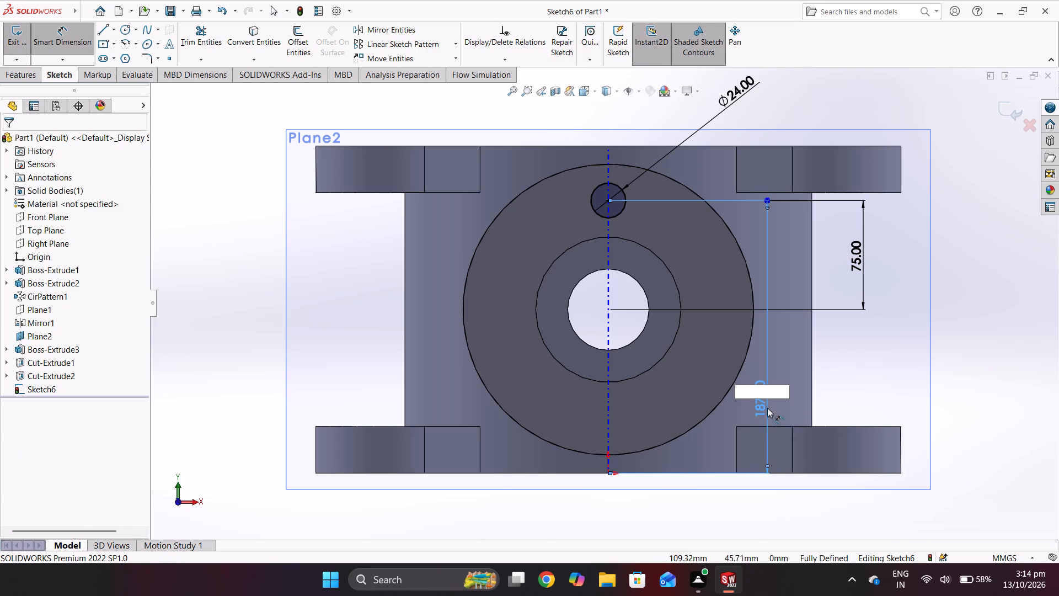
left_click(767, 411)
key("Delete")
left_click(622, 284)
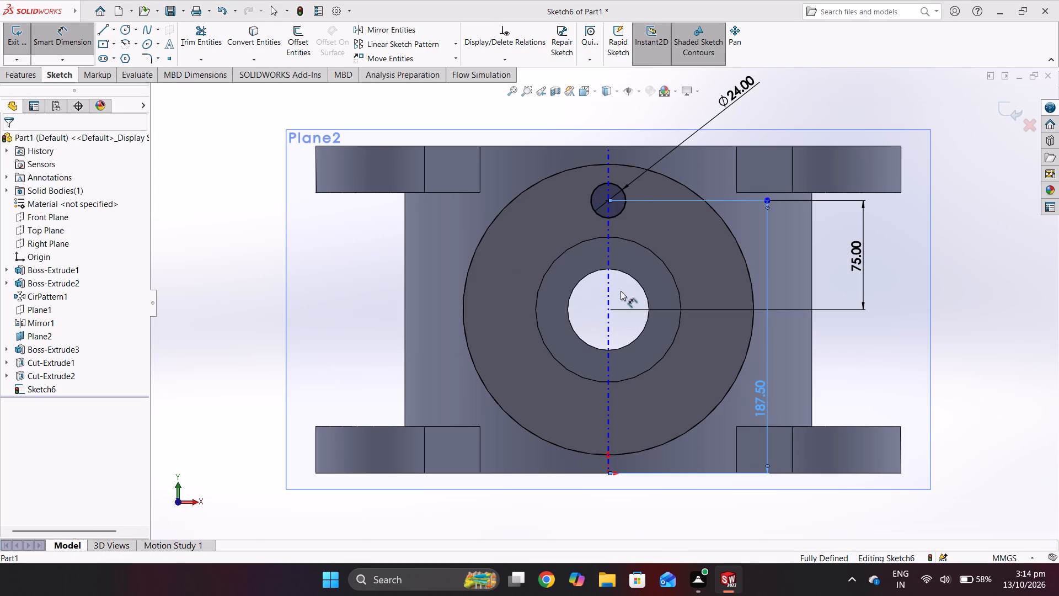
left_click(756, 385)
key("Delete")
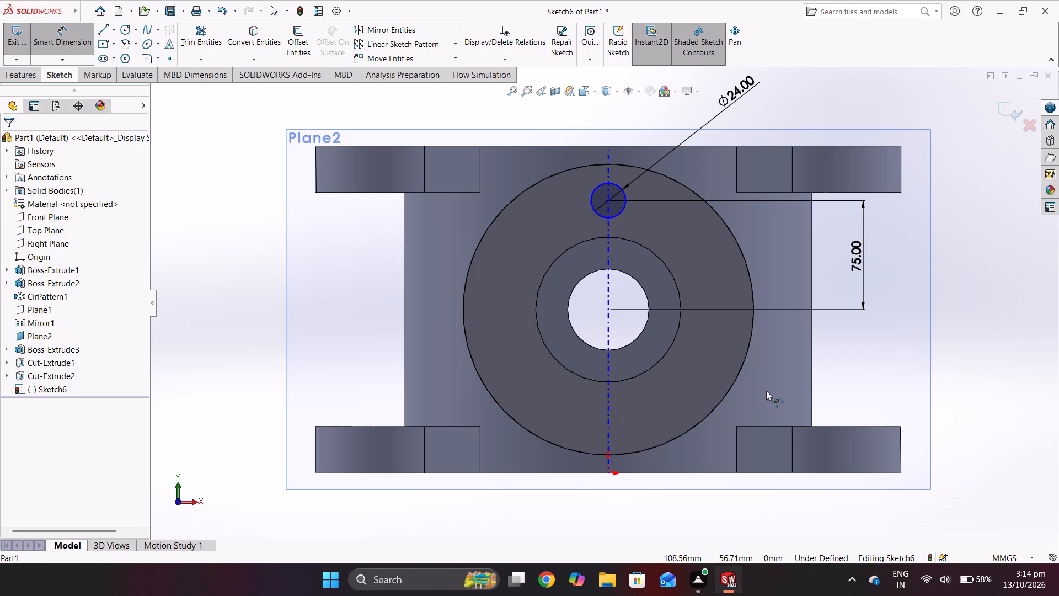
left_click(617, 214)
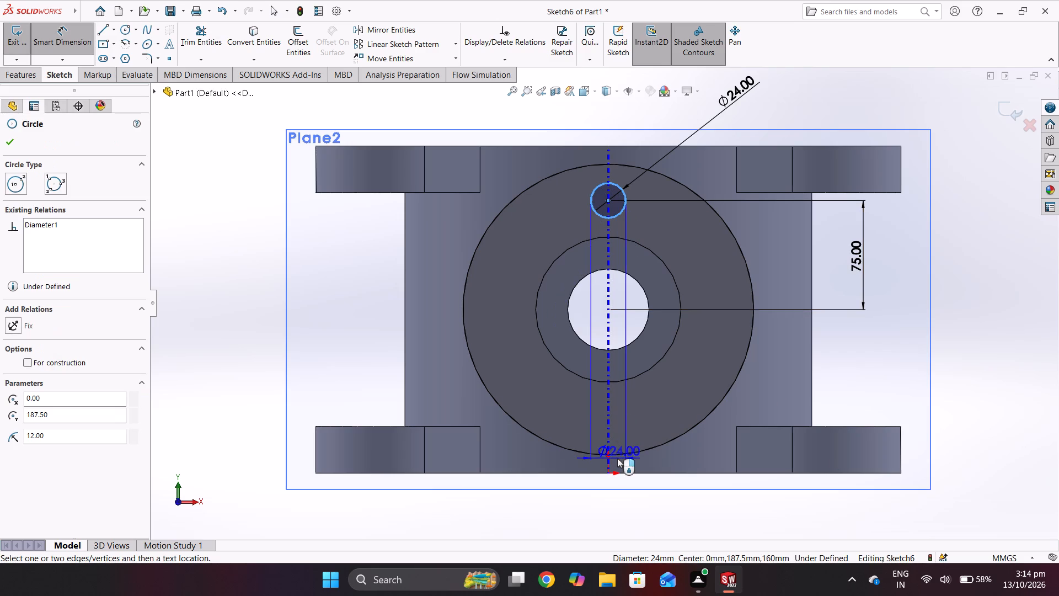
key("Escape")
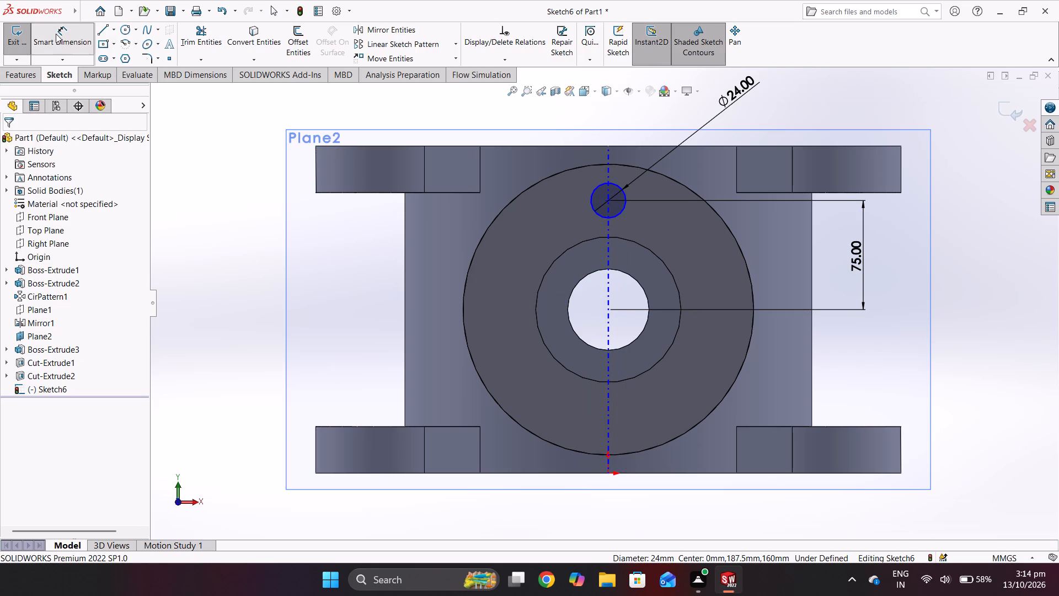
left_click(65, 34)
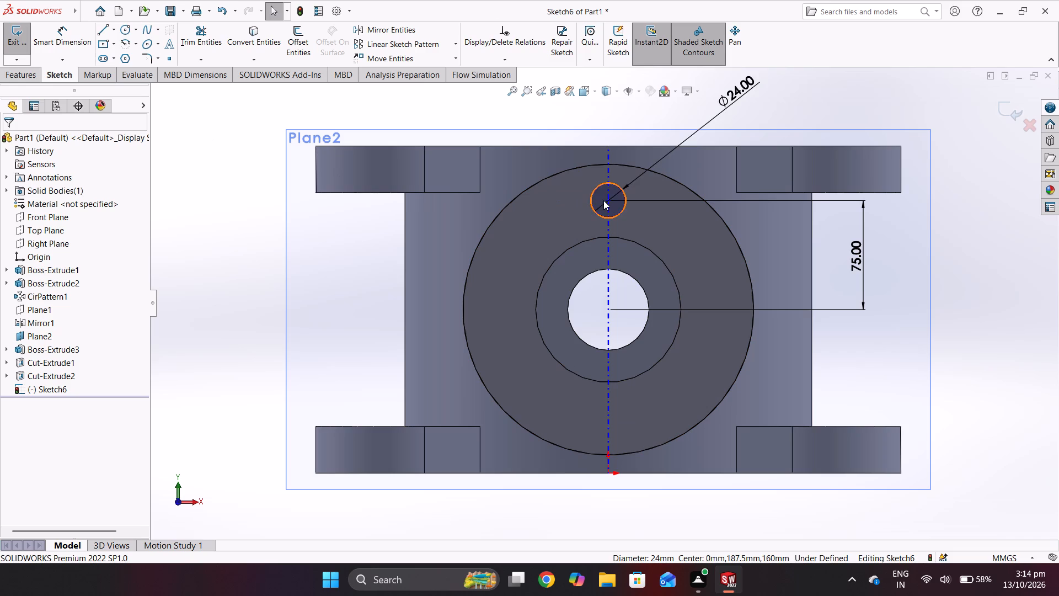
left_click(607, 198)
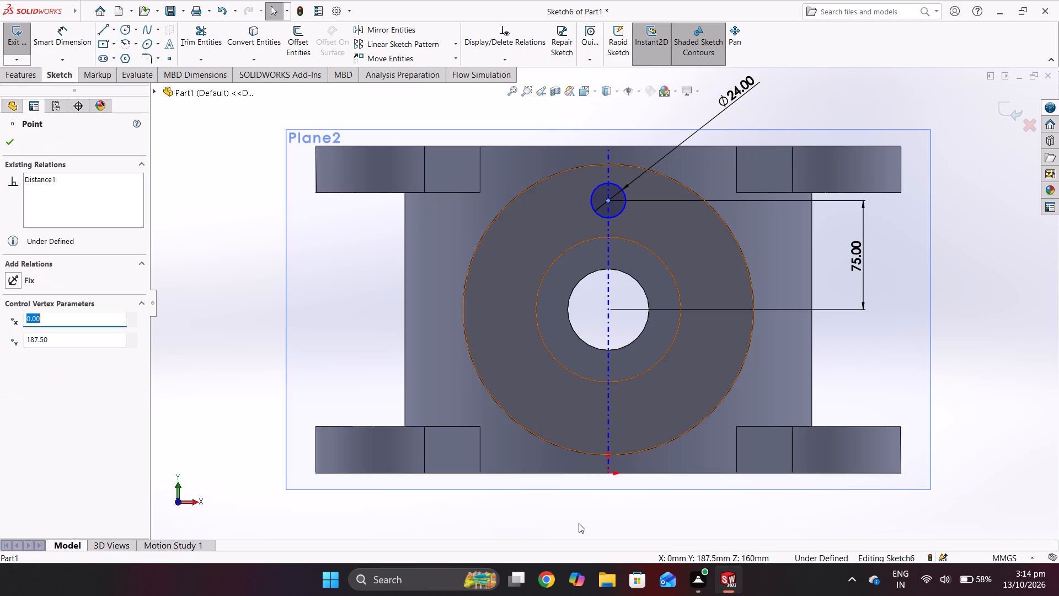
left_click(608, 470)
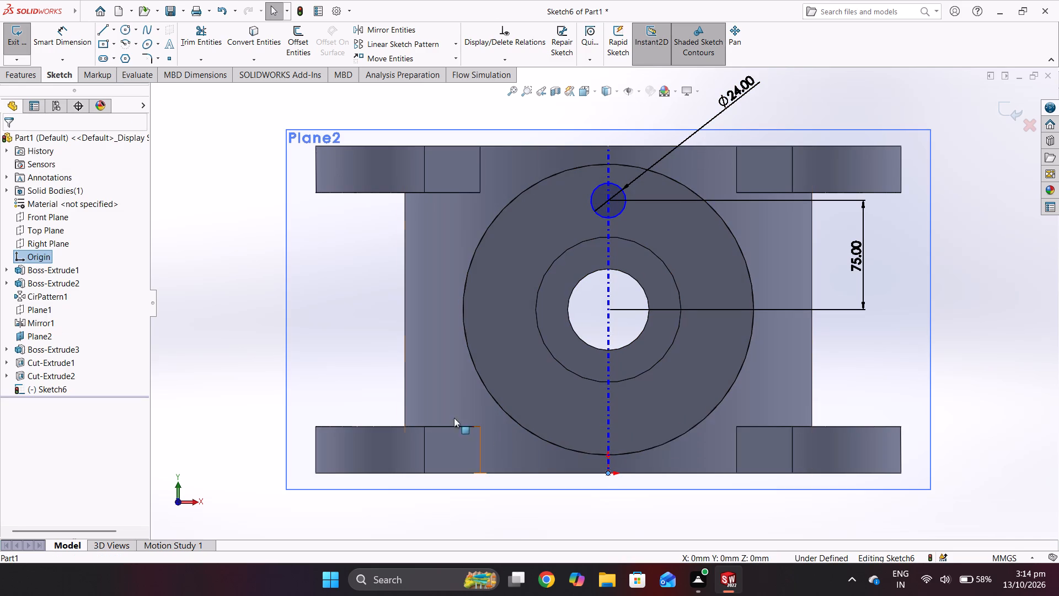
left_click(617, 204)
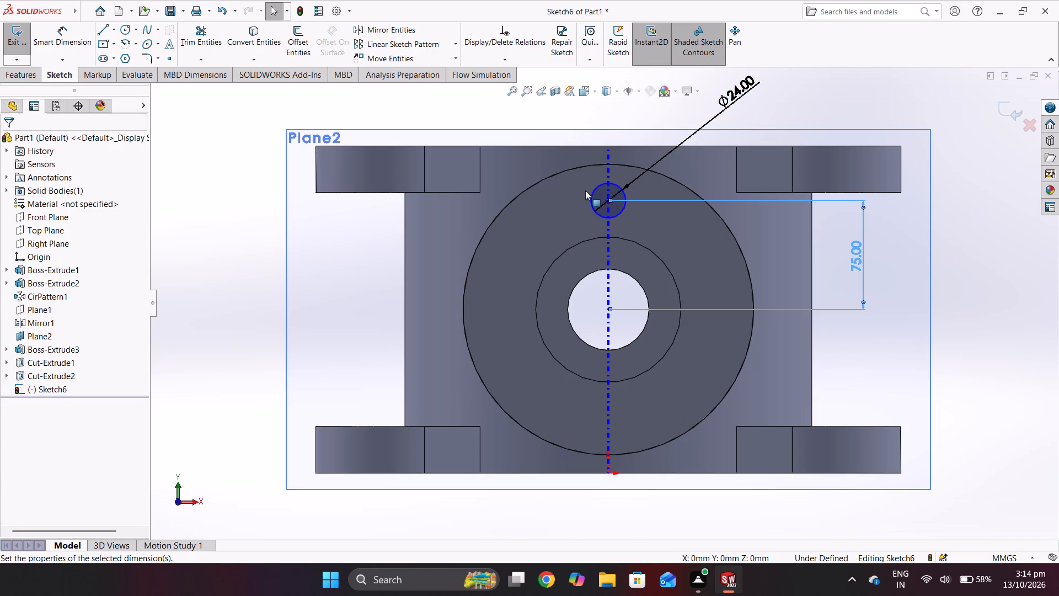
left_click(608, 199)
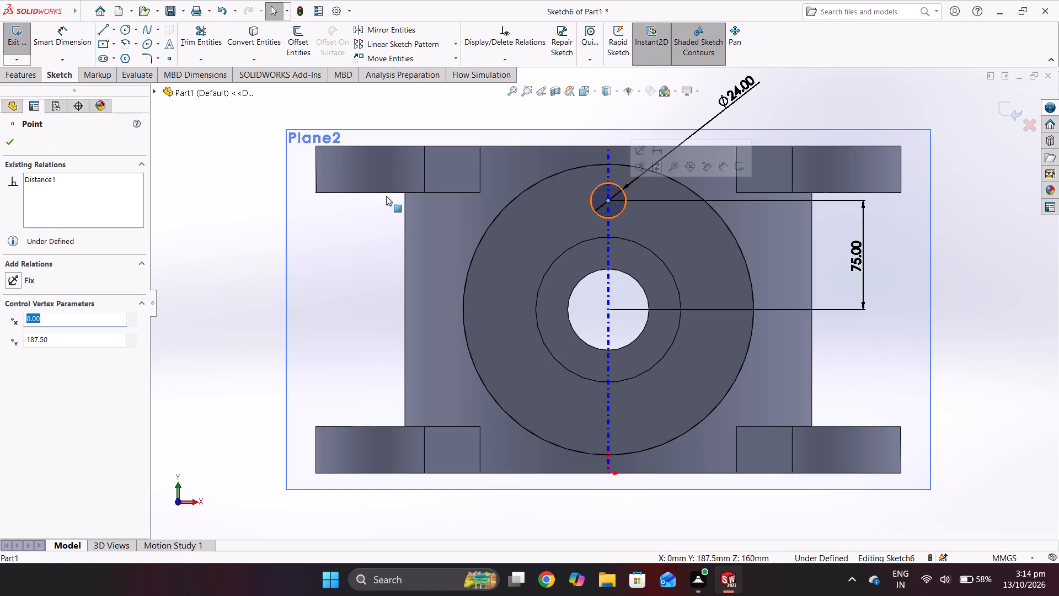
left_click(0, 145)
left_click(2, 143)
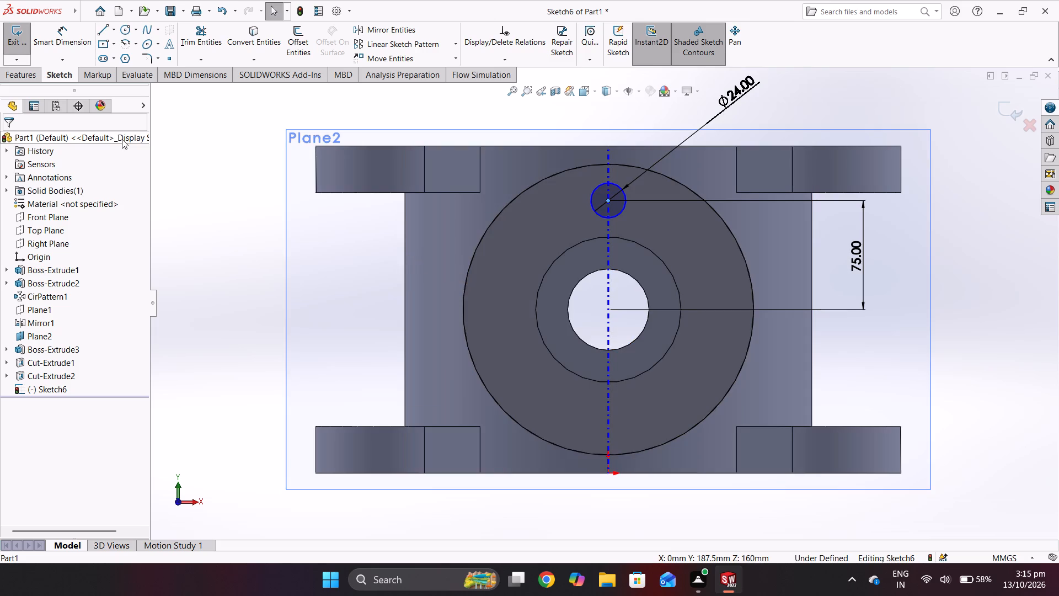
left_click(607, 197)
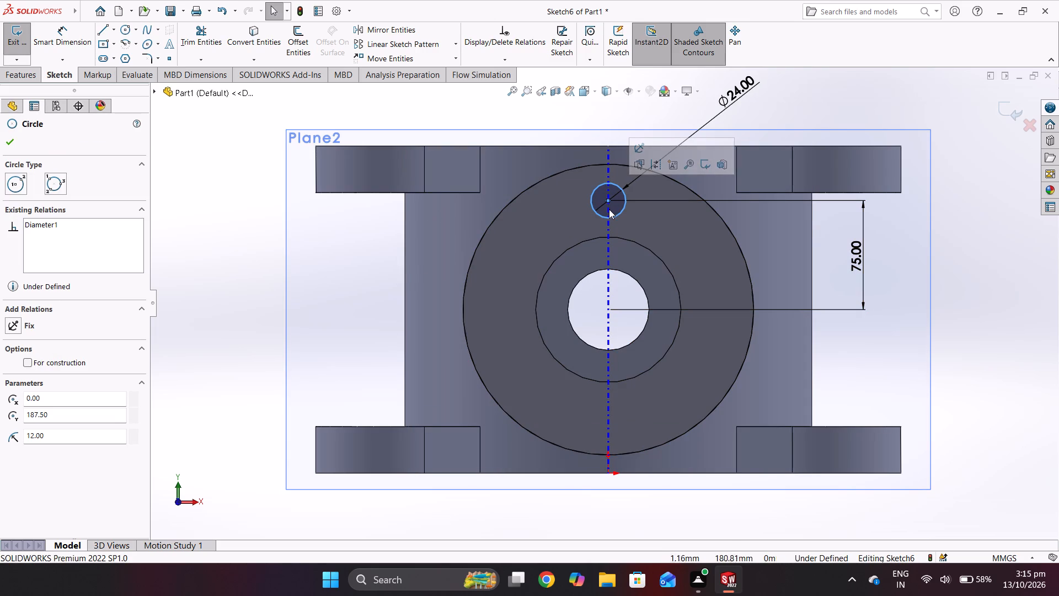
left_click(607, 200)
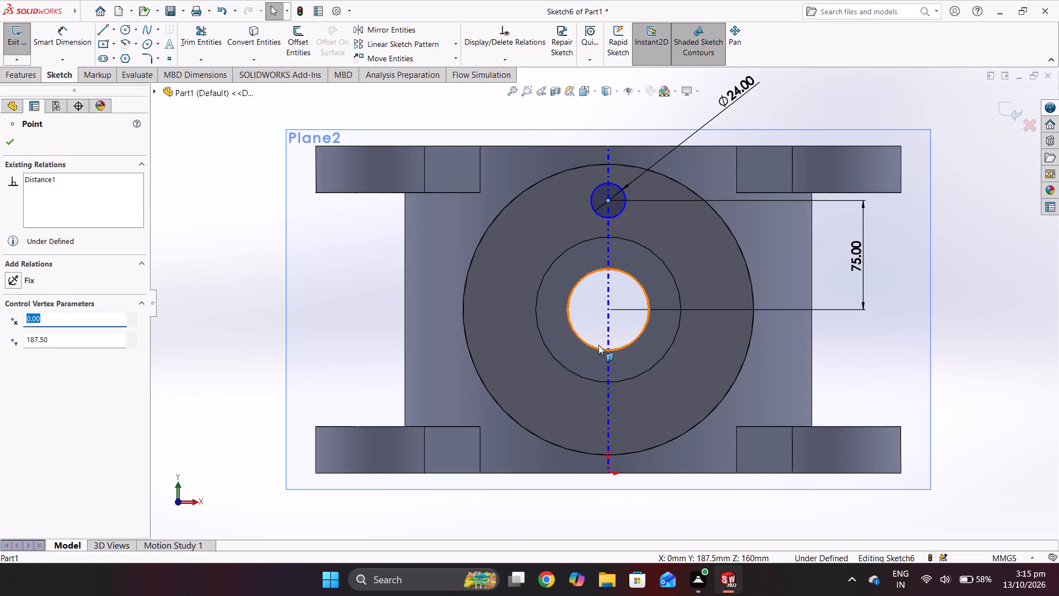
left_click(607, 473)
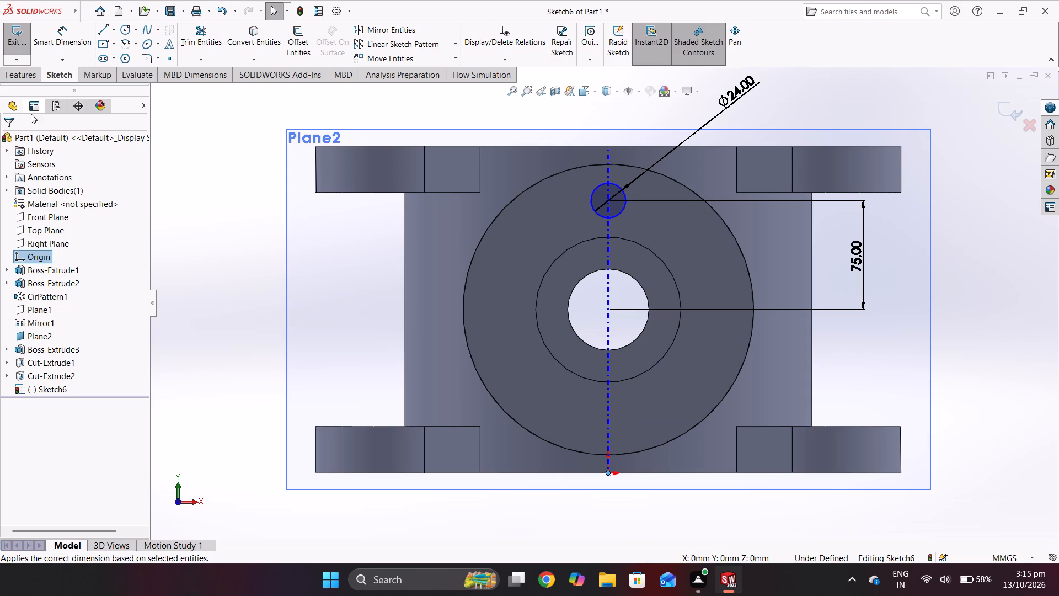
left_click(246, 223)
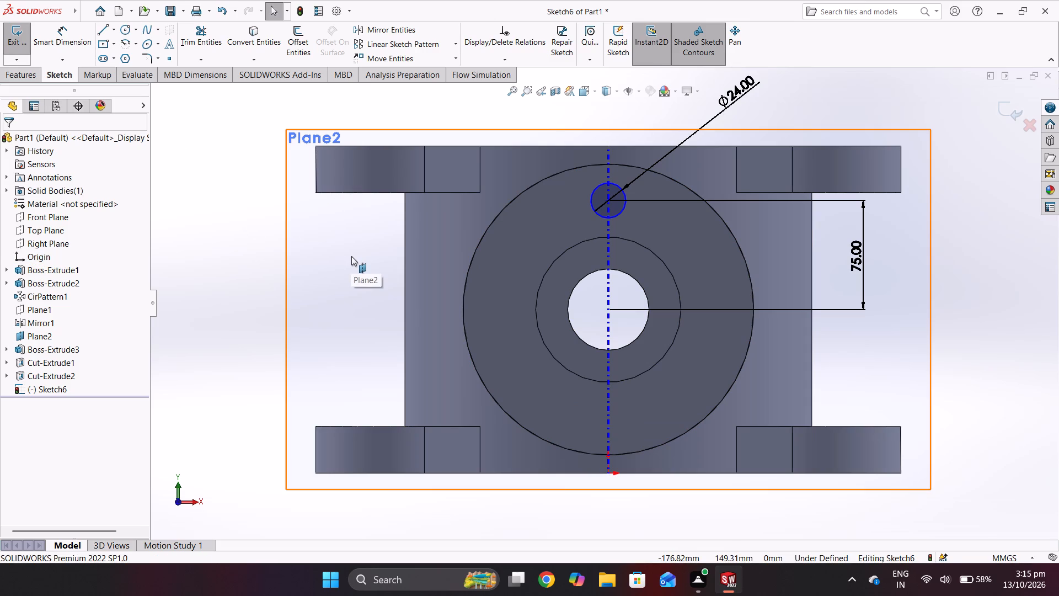
Exit the sketch containing the 24 mm circle, keeping its changes.
left_click(1009, 102)
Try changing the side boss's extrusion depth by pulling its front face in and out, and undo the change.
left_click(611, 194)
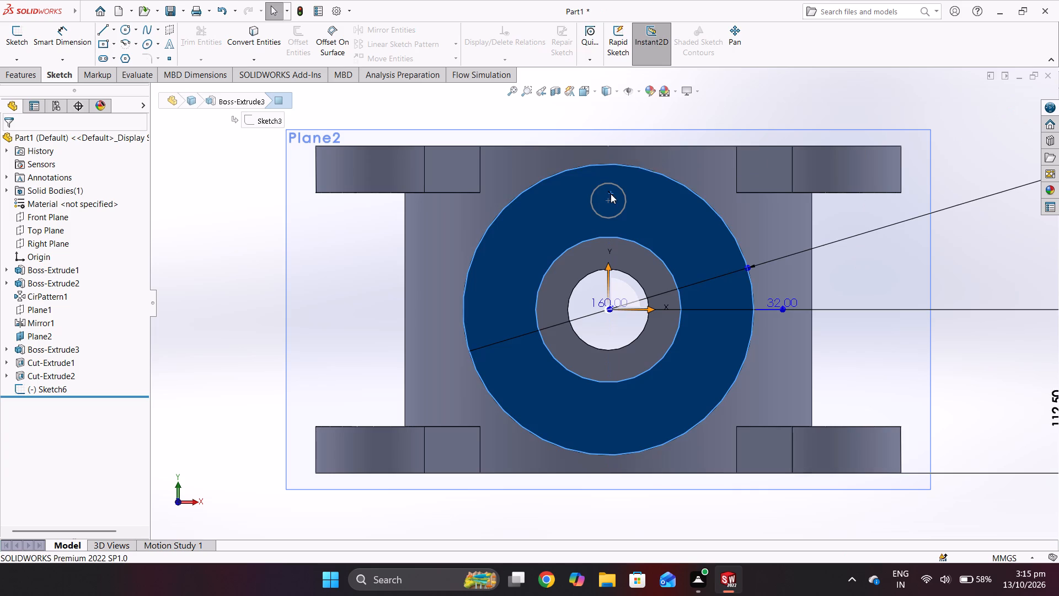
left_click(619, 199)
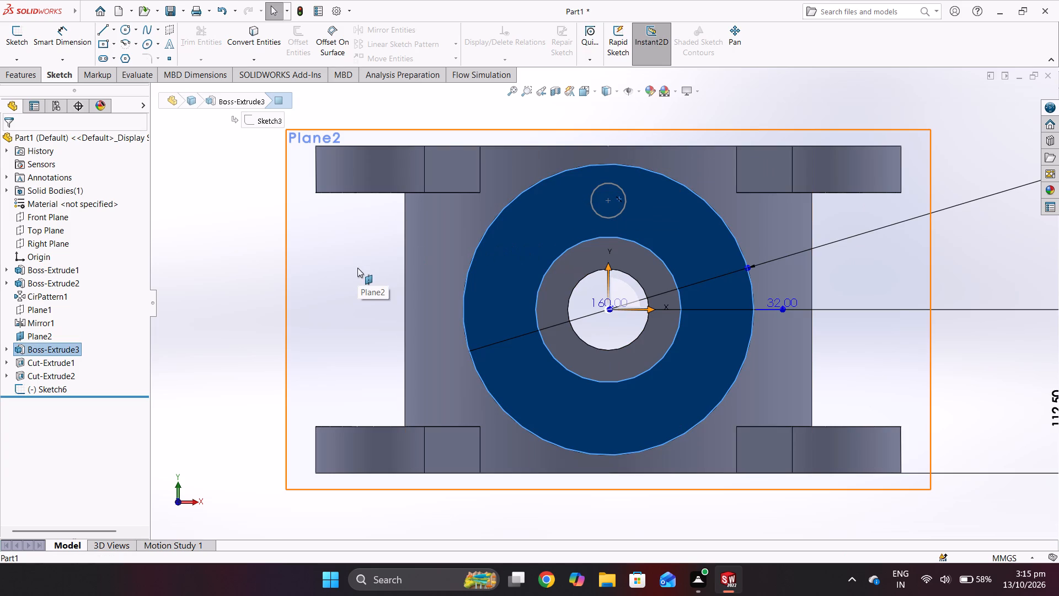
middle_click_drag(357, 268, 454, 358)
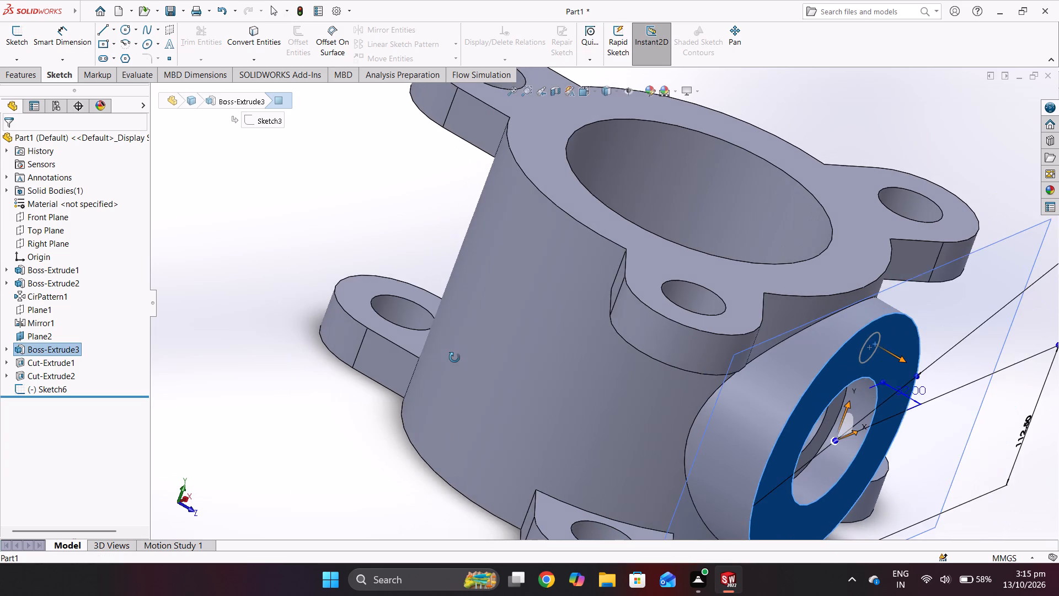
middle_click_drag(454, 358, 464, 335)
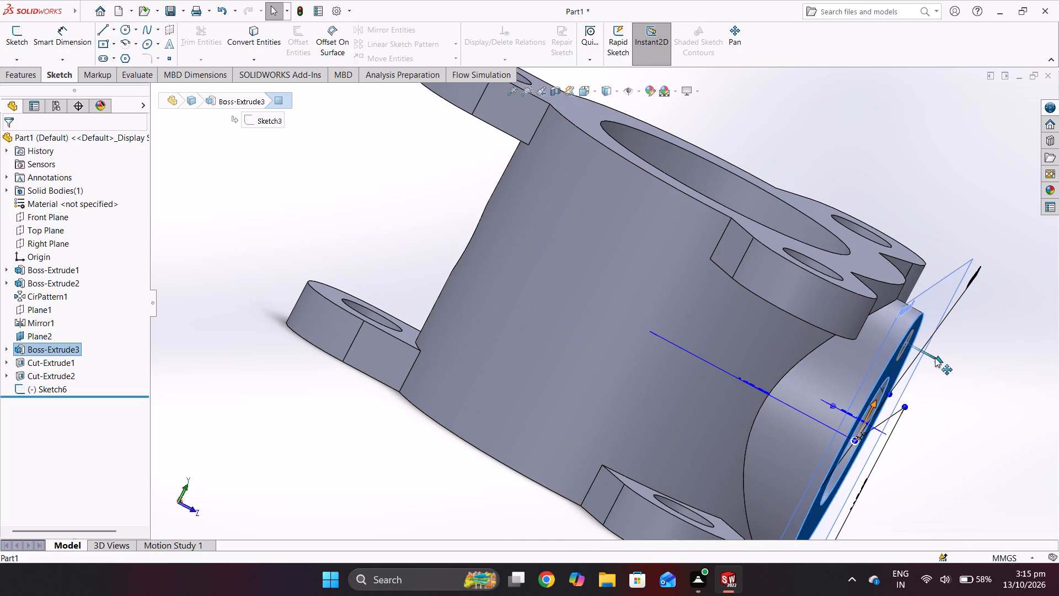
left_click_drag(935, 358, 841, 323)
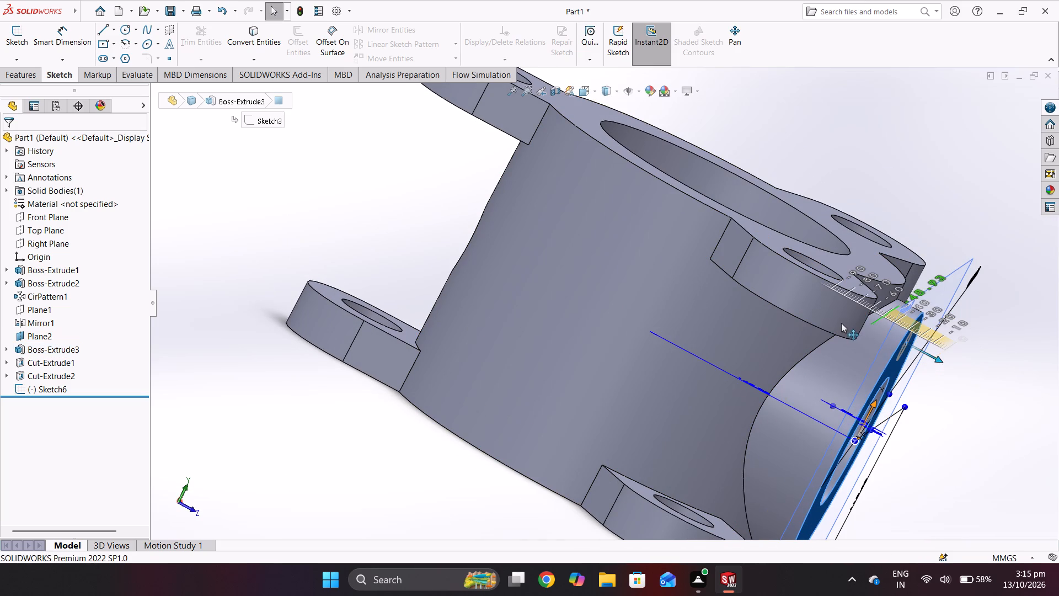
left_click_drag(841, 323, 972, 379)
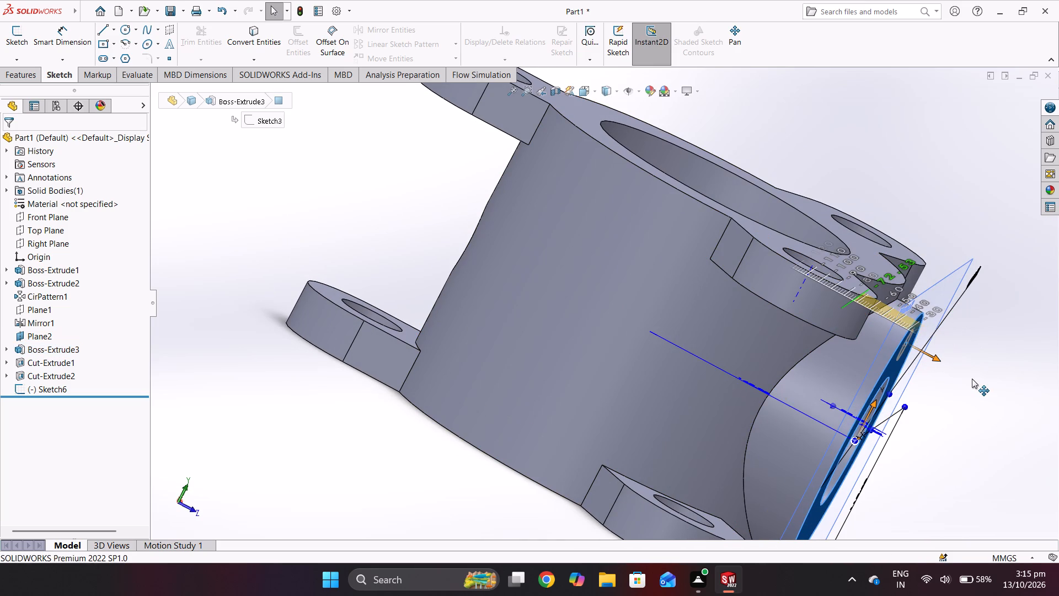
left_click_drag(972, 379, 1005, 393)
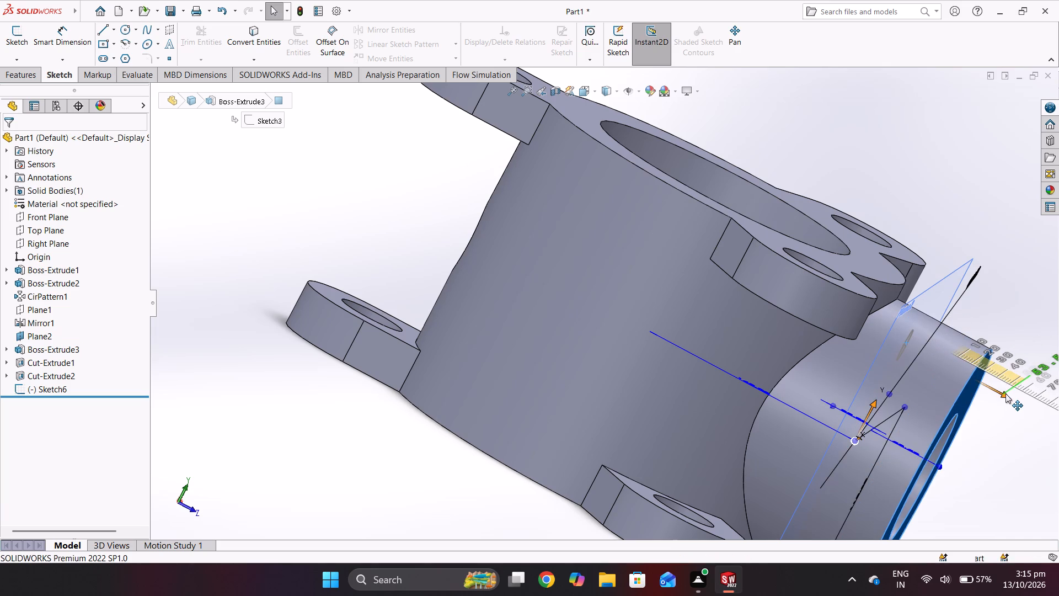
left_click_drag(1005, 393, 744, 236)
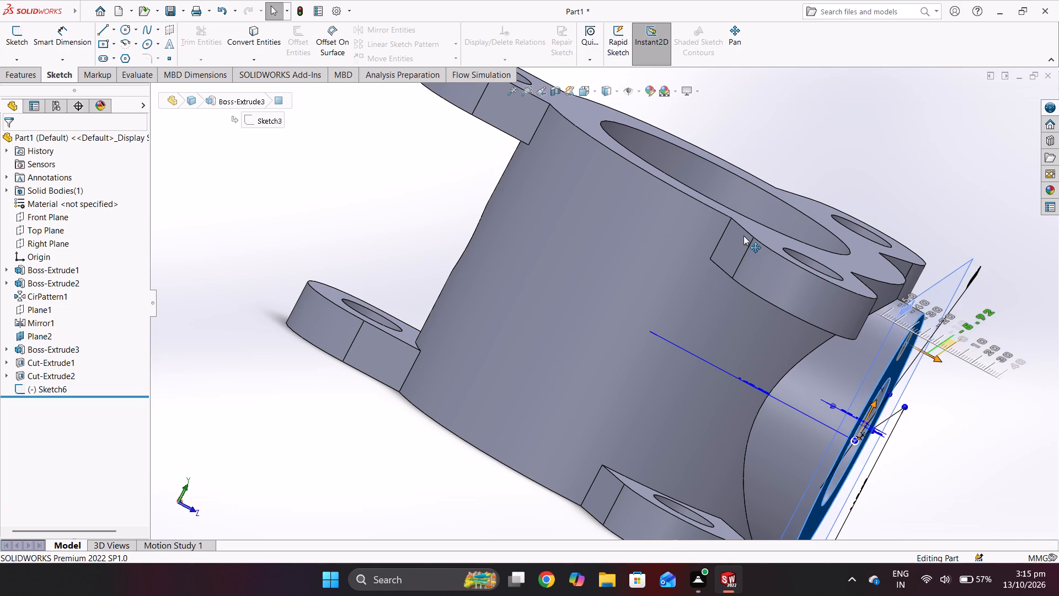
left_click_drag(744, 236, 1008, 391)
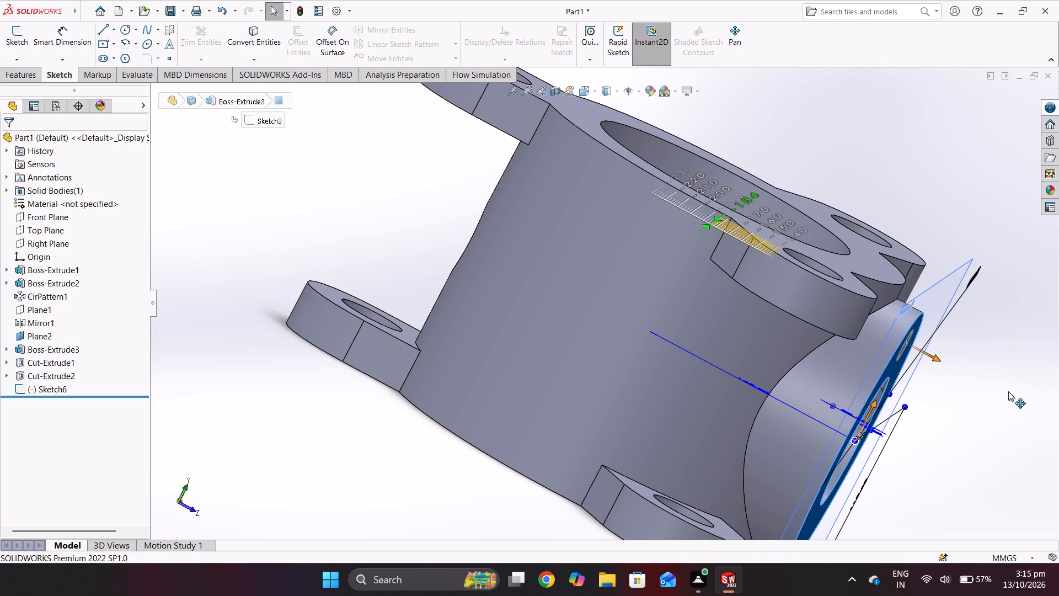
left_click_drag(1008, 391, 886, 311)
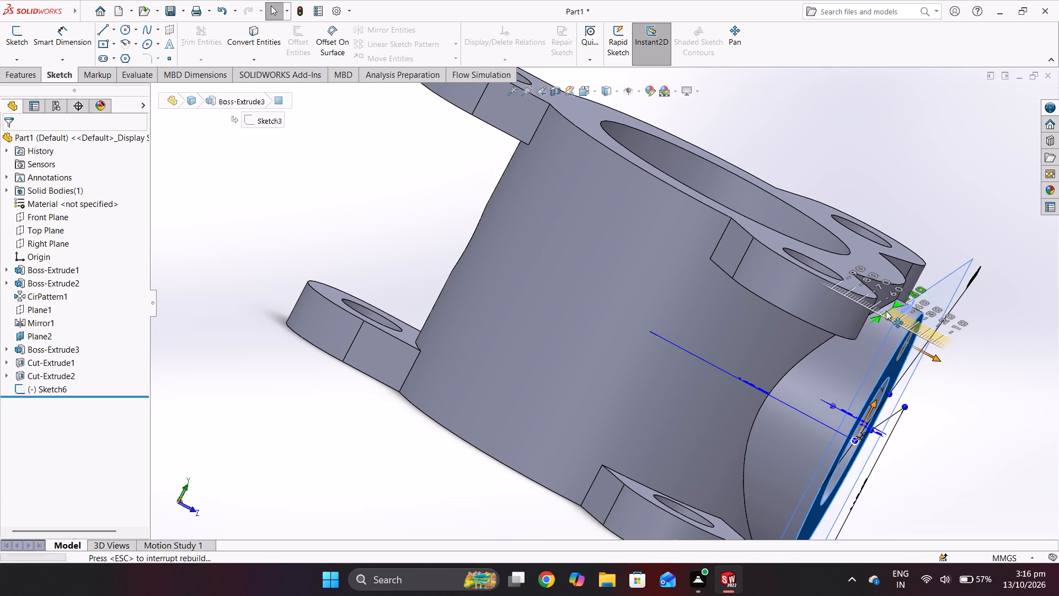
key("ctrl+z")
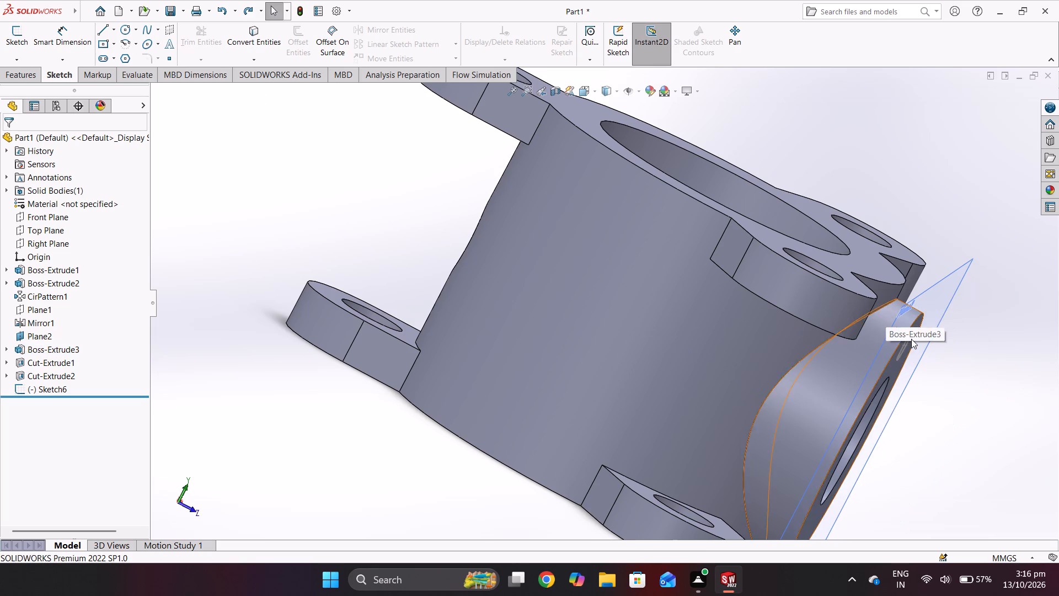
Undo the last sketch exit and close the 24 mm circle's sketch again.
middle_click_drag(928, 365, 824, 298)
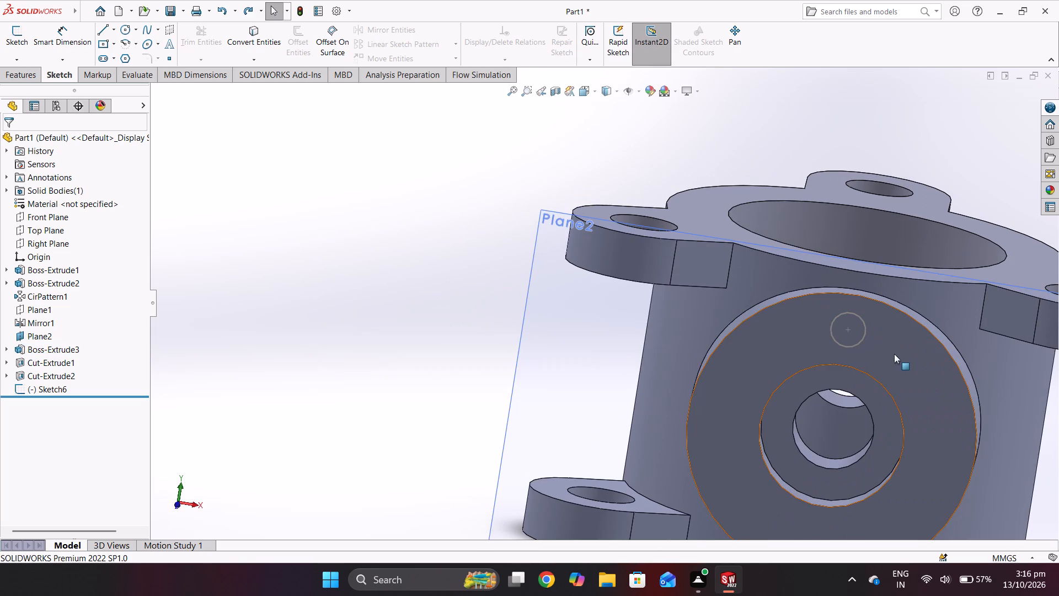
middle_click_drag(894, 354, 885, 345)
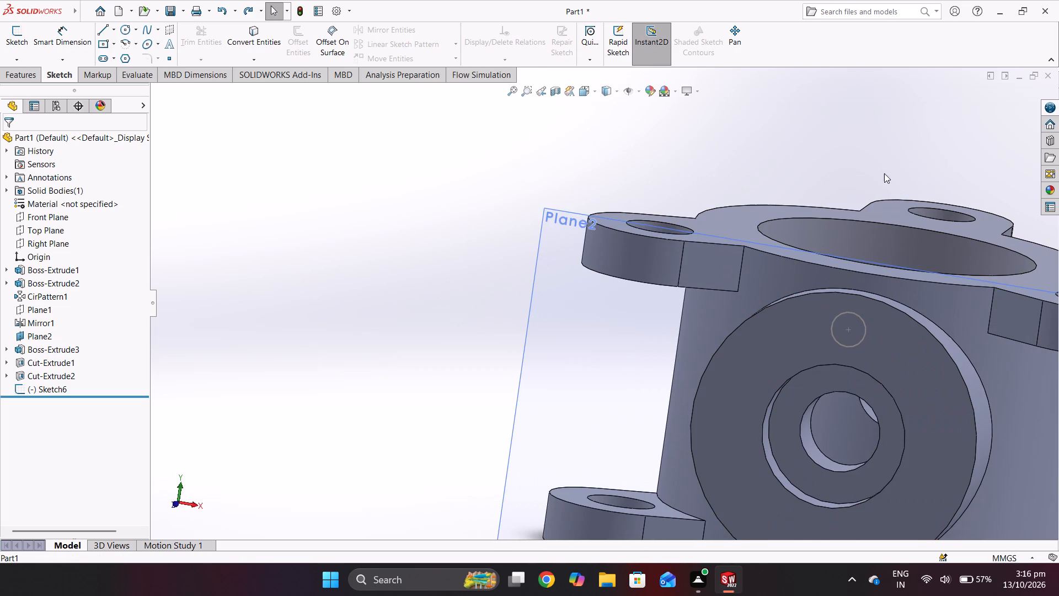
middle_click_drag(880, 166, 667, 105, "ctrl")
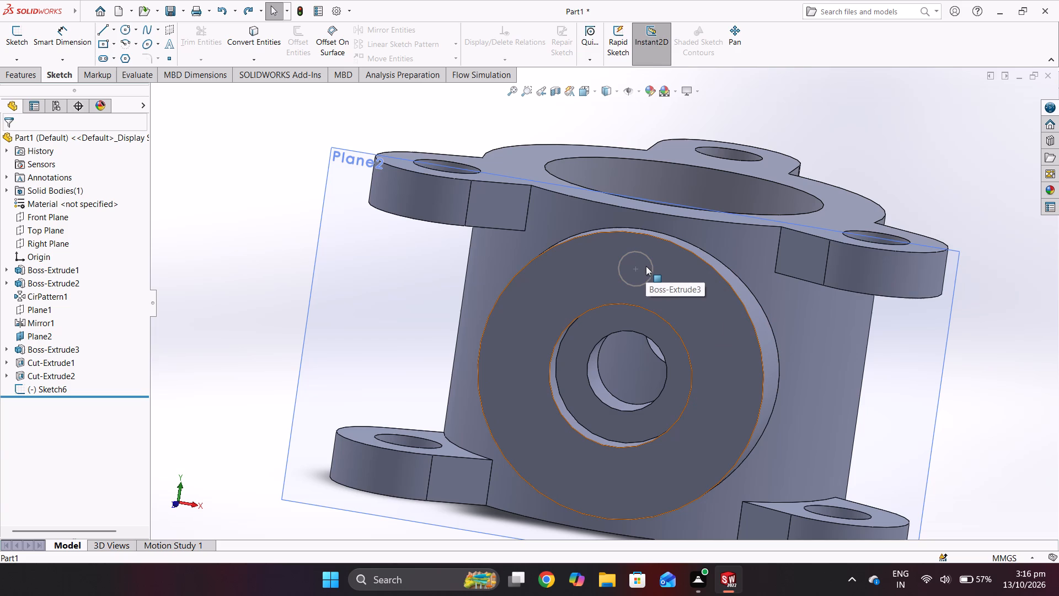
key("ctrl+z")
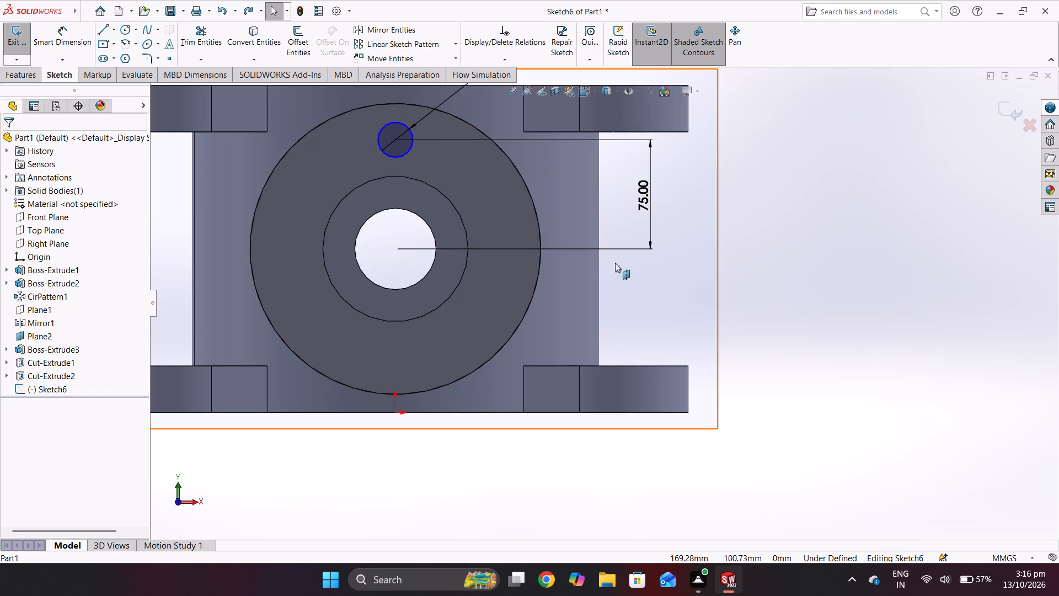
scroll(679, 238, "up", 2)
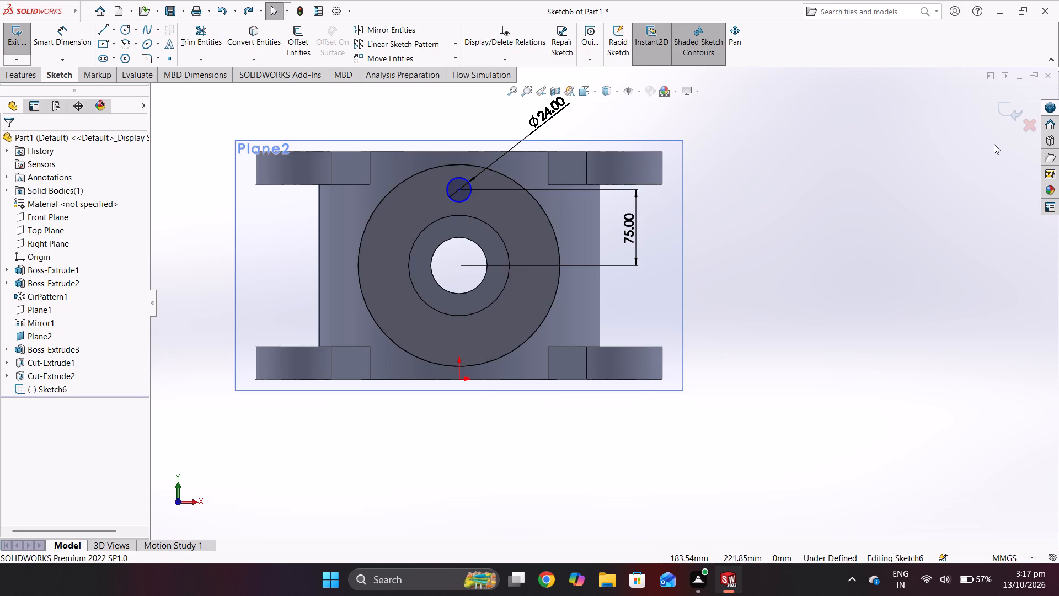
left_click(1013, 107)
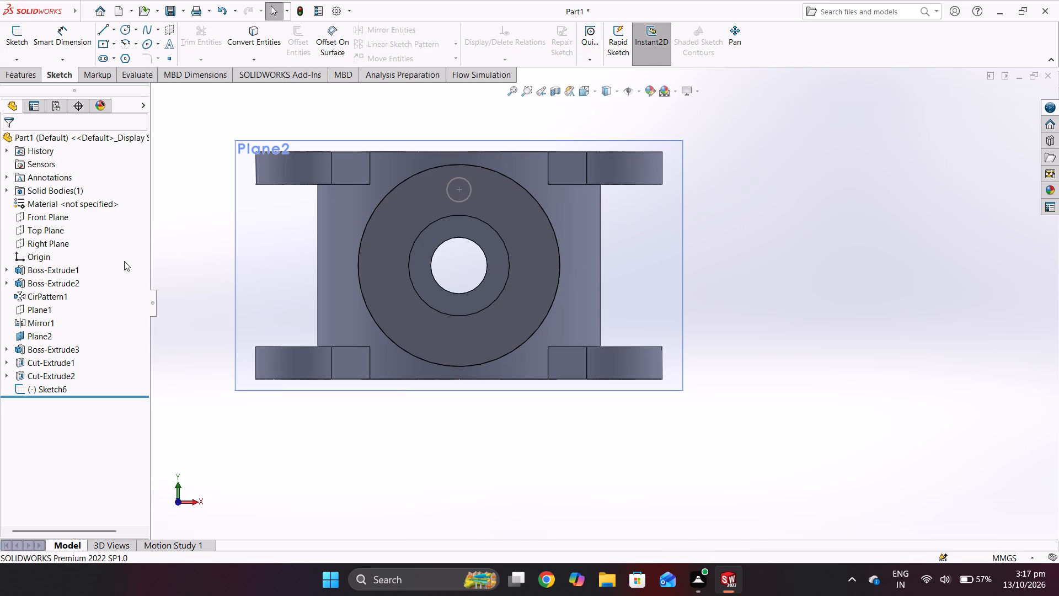
Edit the 24 mm circle's sketch, add a Vertical relation between the circle's center and the origin, and exit the sketch.
left_click(458, 187)
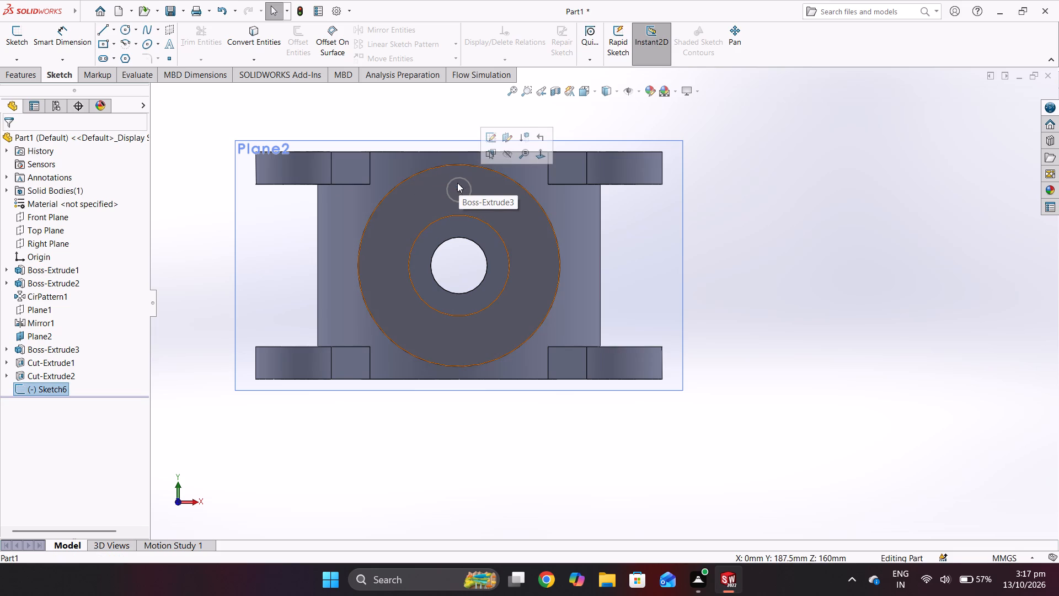
left_click(493, 140)
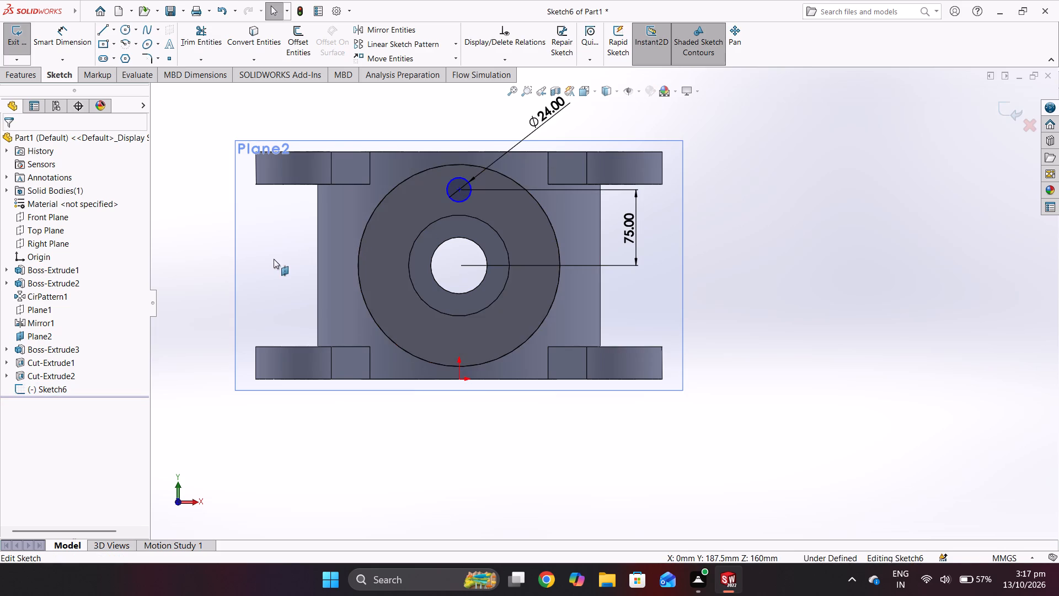
left_click(467, 186)
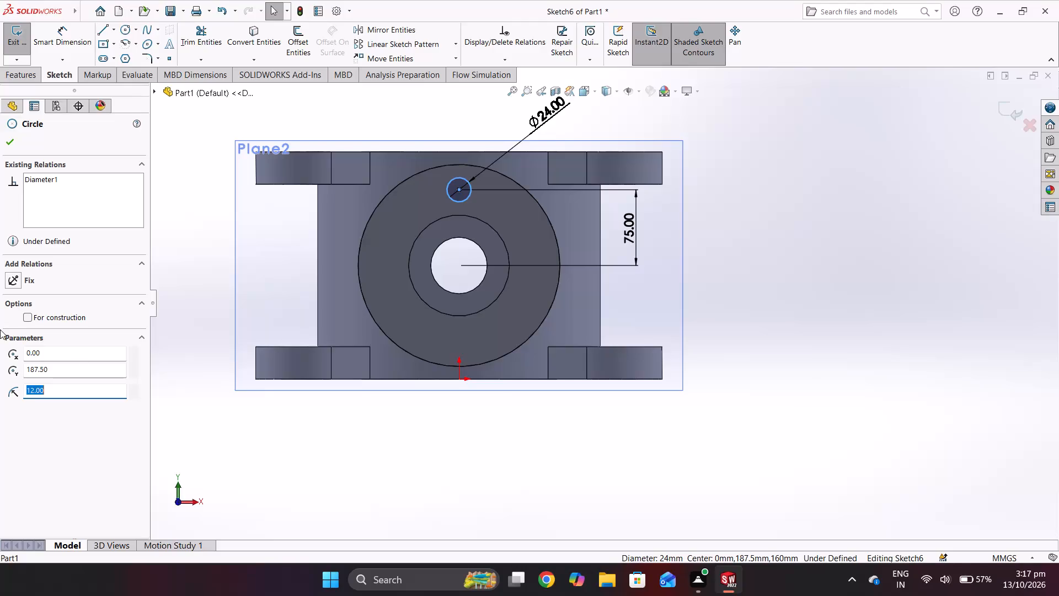
left_click(12, 144)
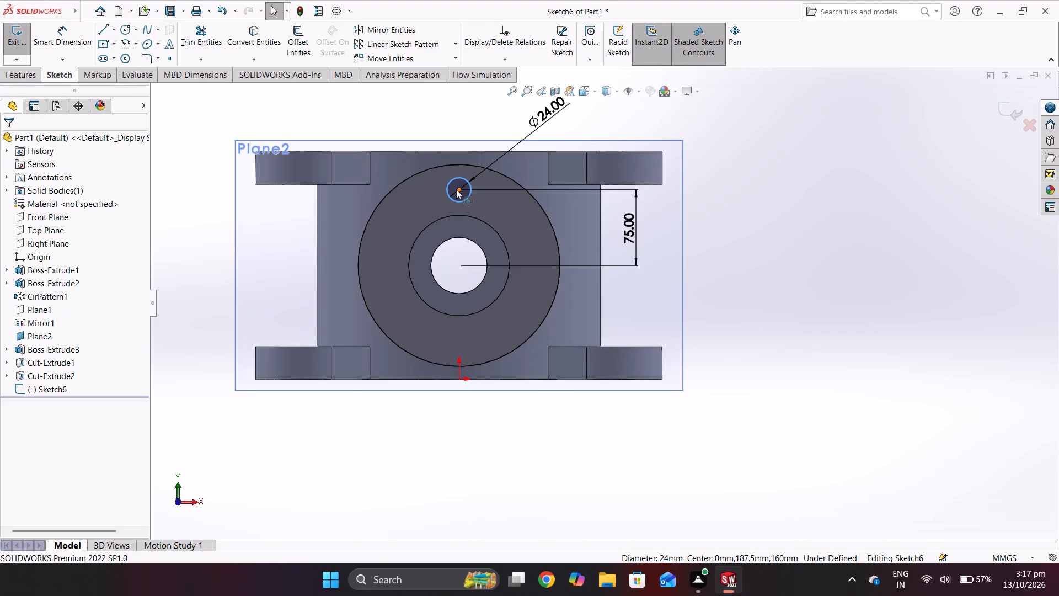
left_click(457, 188)
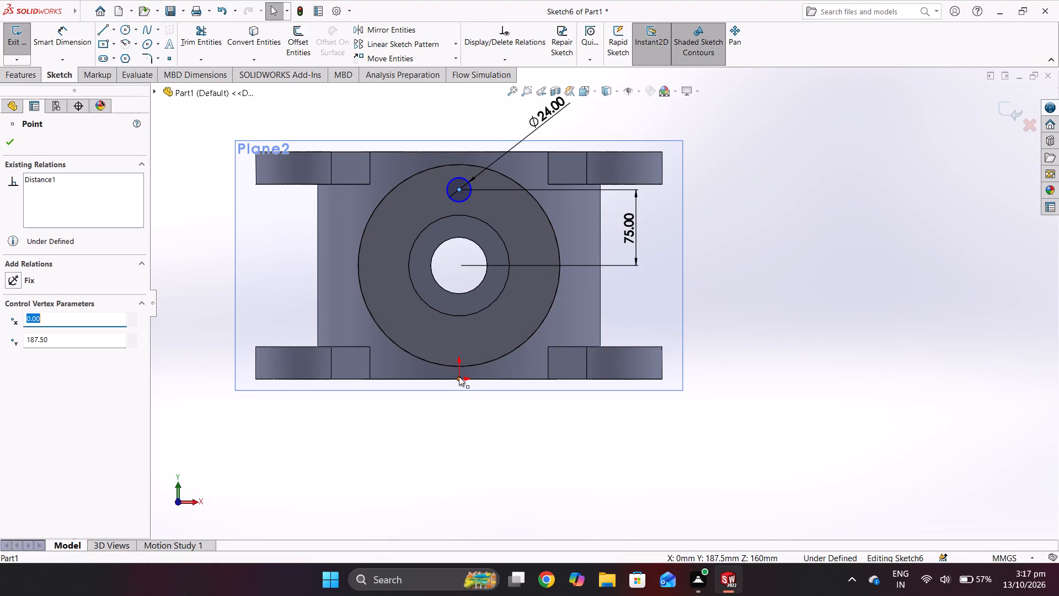
left_click(459, 376, "ctrl")
left_click(28, 354)
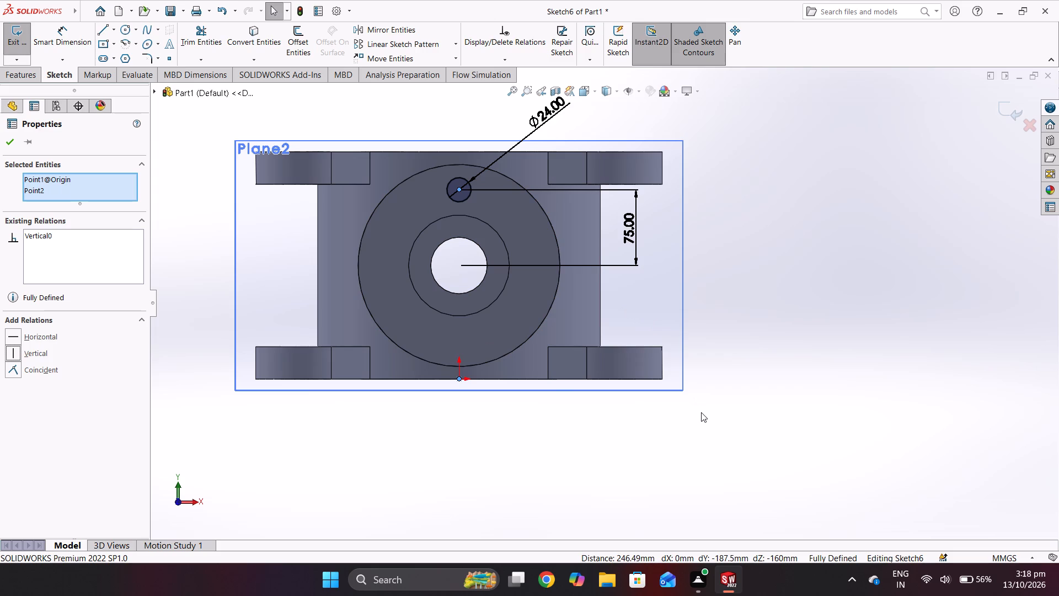
left_click(1014, 113)
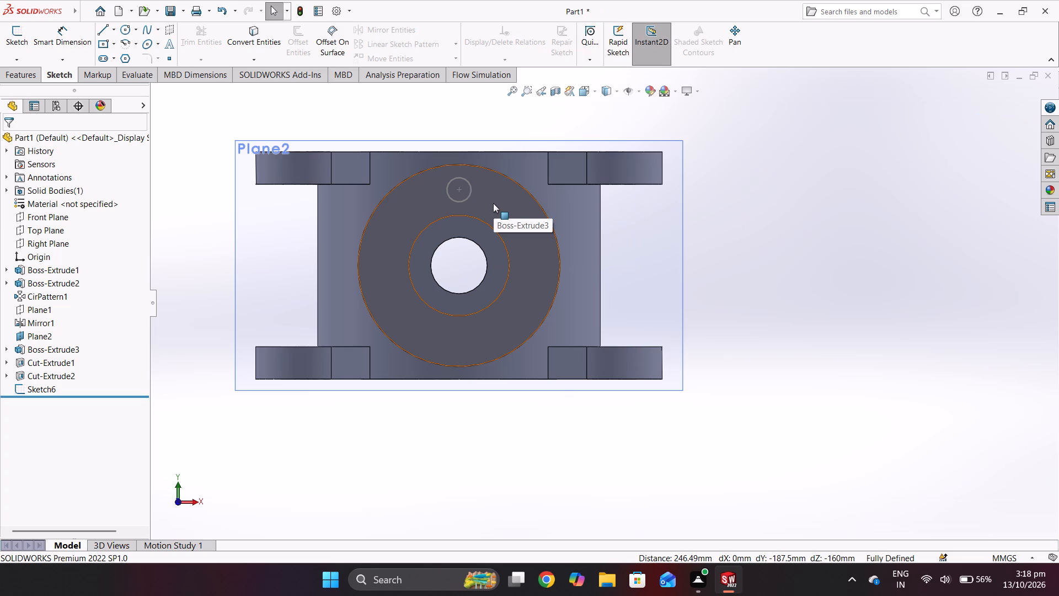
Reopen the 24 mm circle's sketch, check the relations on its center point, and exit the sketch.
left_click(458, 180)
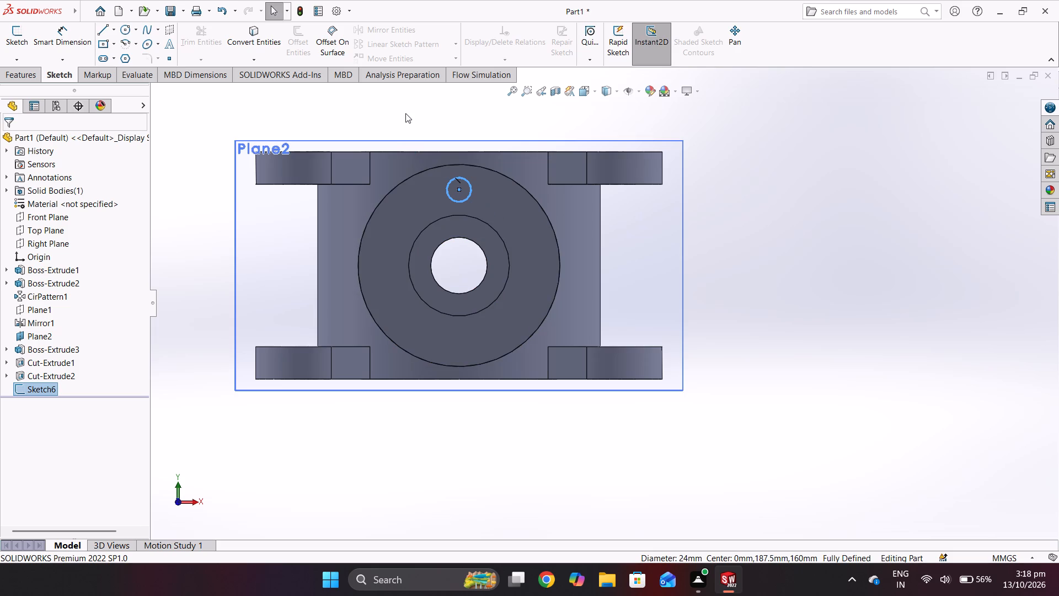
middle_click_drag(407, 109, 476, 157)
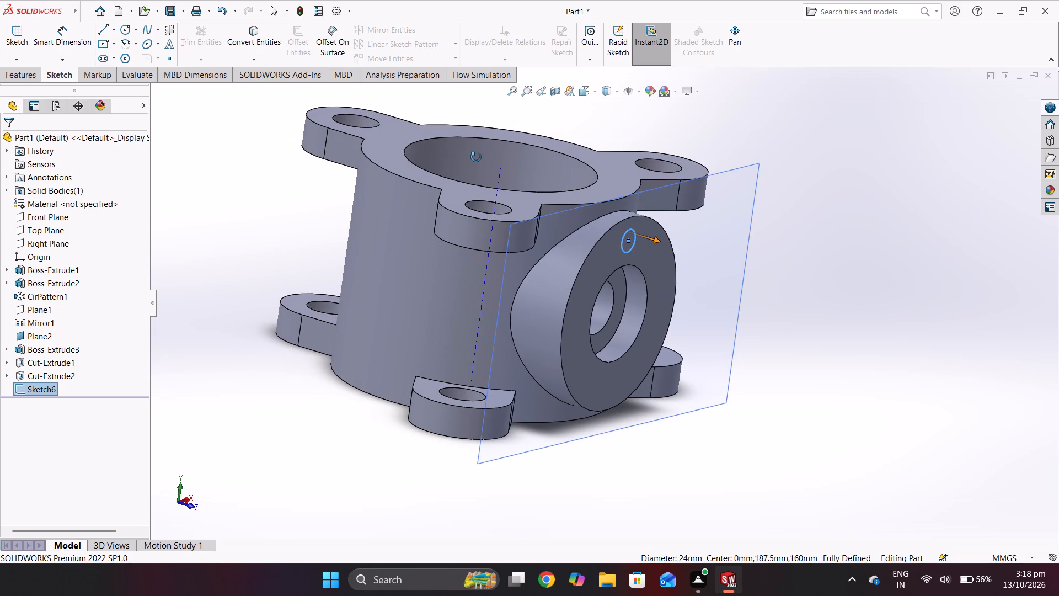
middle_click_drag(476, 157, 419, 107)
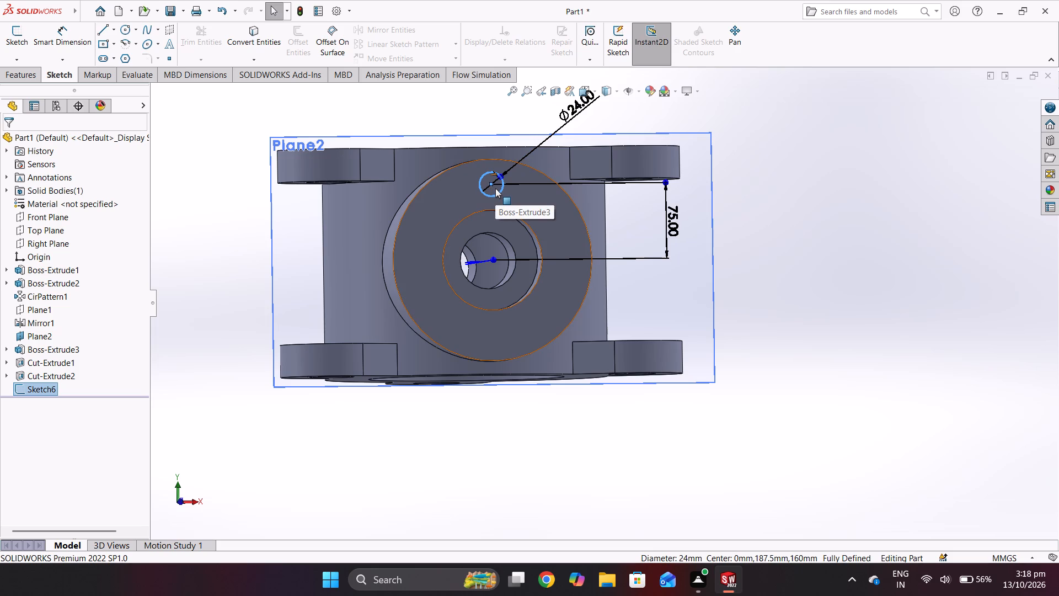
left_click(495, 194)
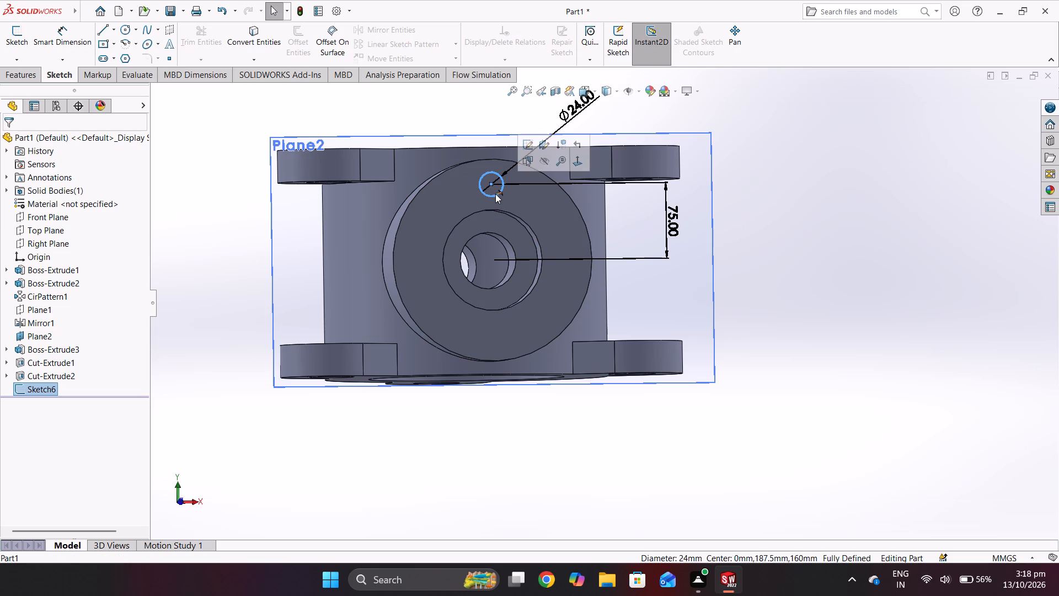
left_click(491, 185)
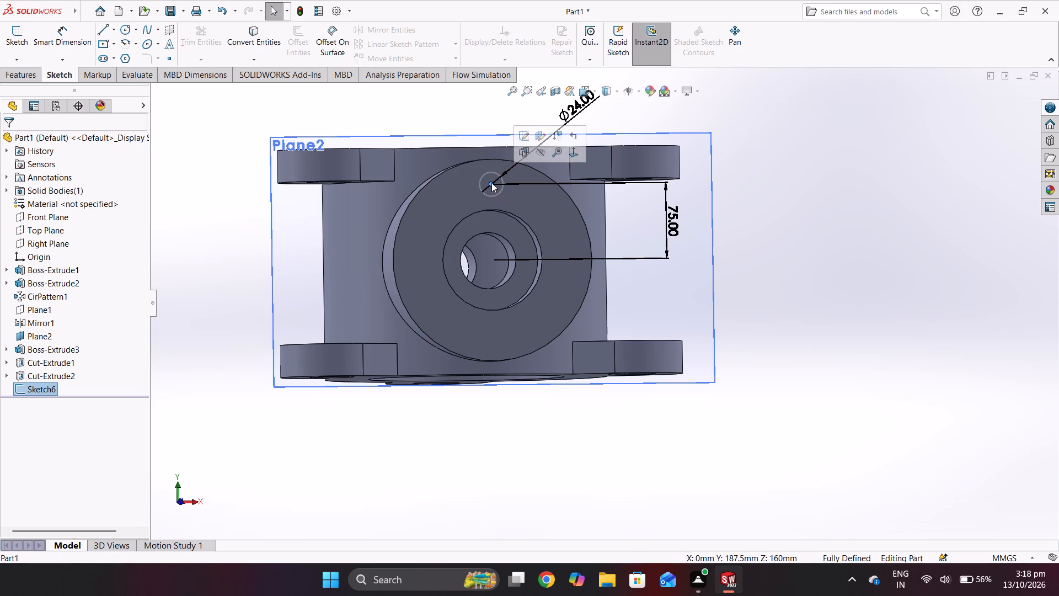
left_click(491, 183)
left_click(527, 133)
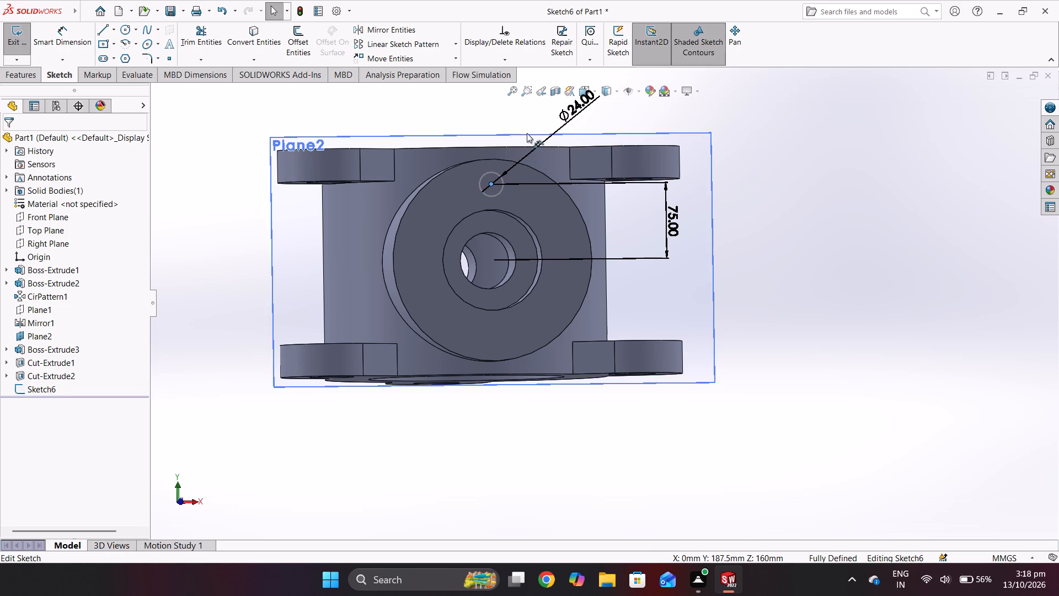
left_click(472, 188)
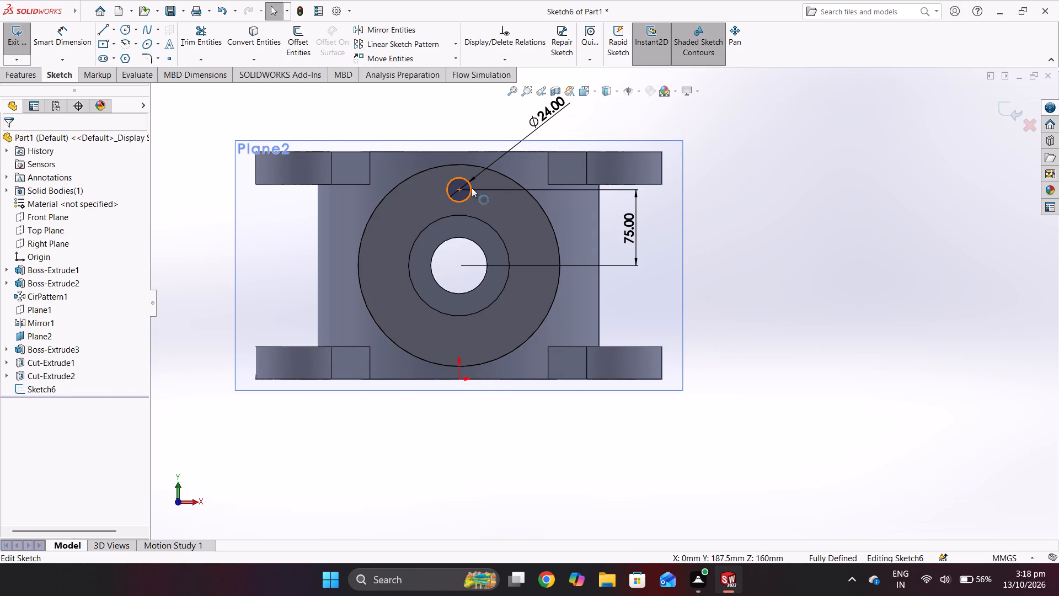
left_click(459, 188)
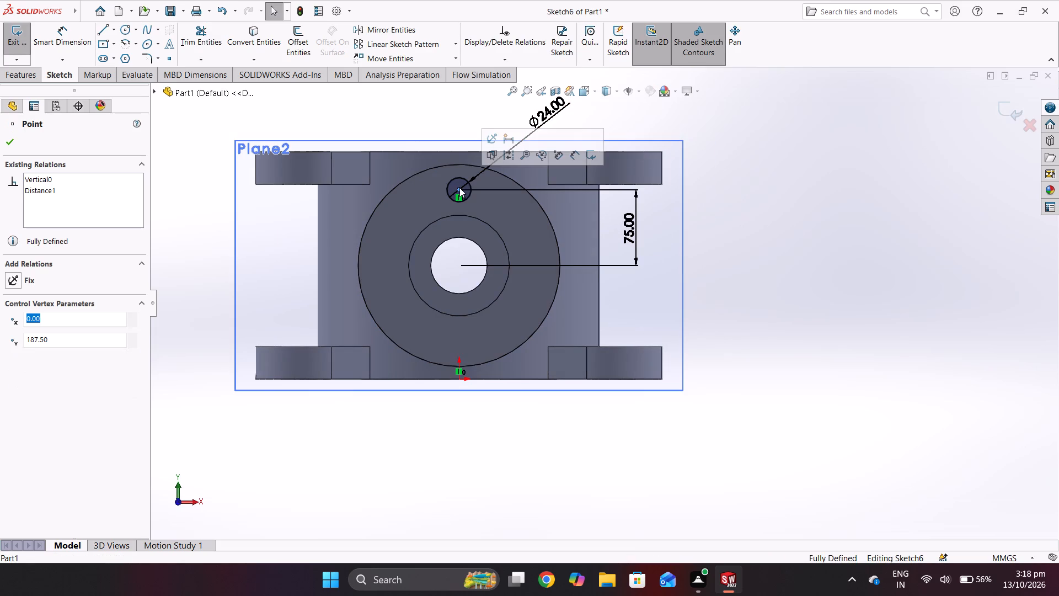
right_click(459, 188)
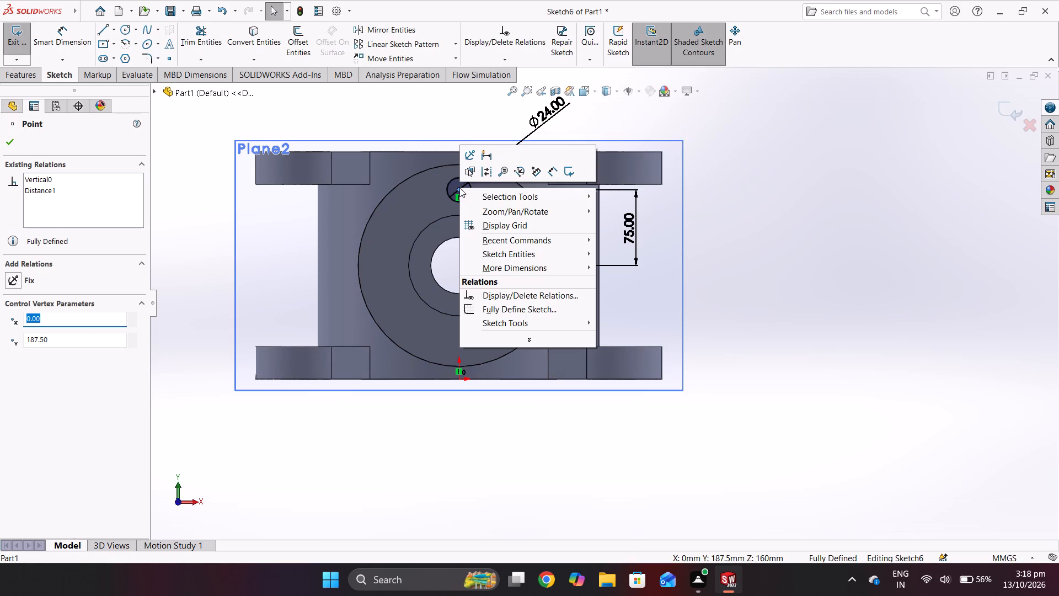
left_click(901, 137)
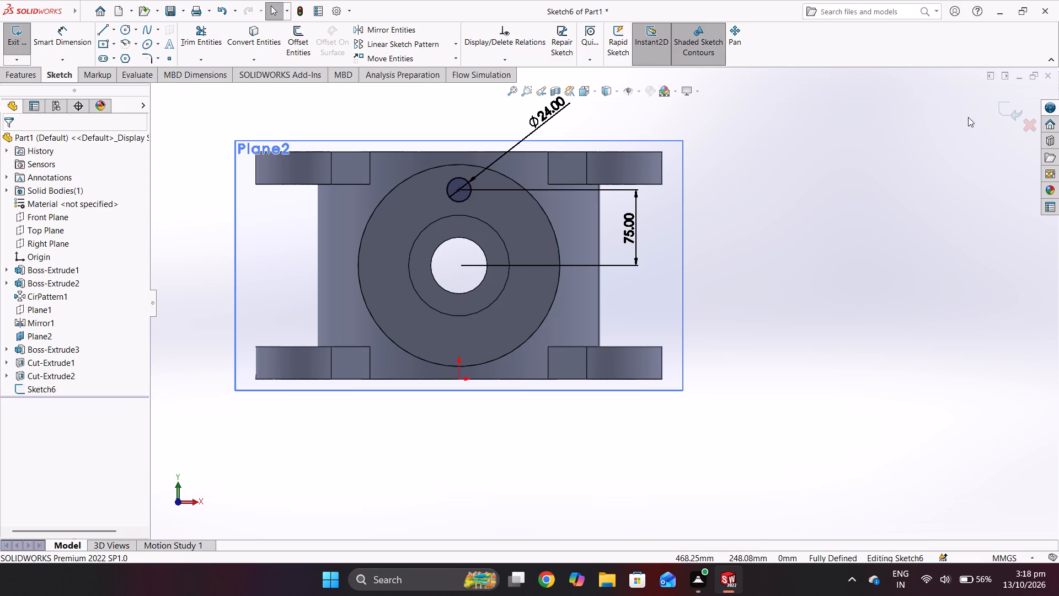
left_click(1005, 109)
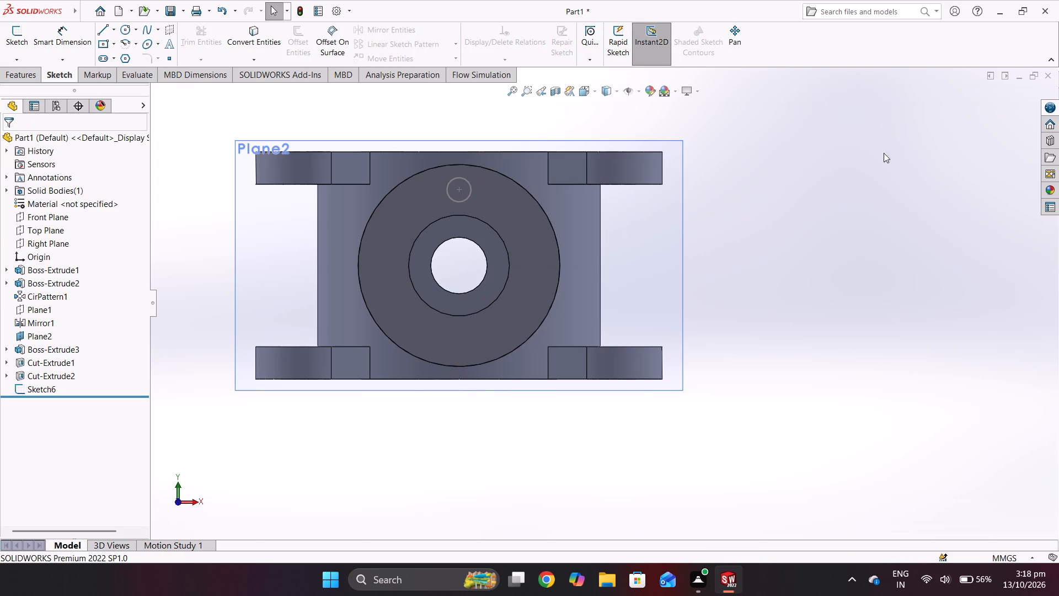
Review the driving dimensions of the boss extrudes, the stepped hole cuts and Plane2 by selecting each feature.
left_click(458, 185)
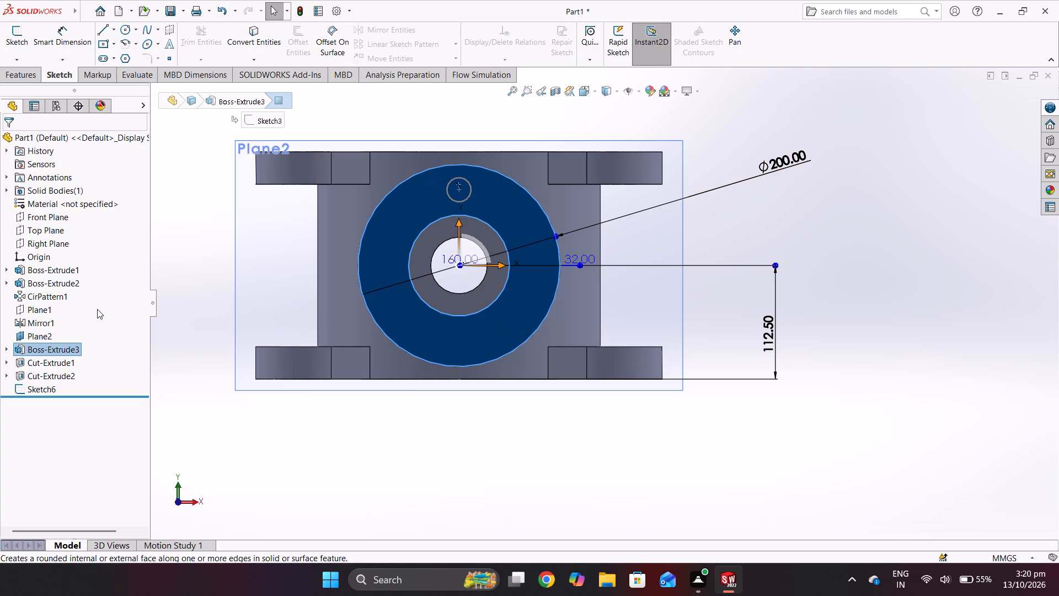
left_click(62, 358)
left_click(63, 380)
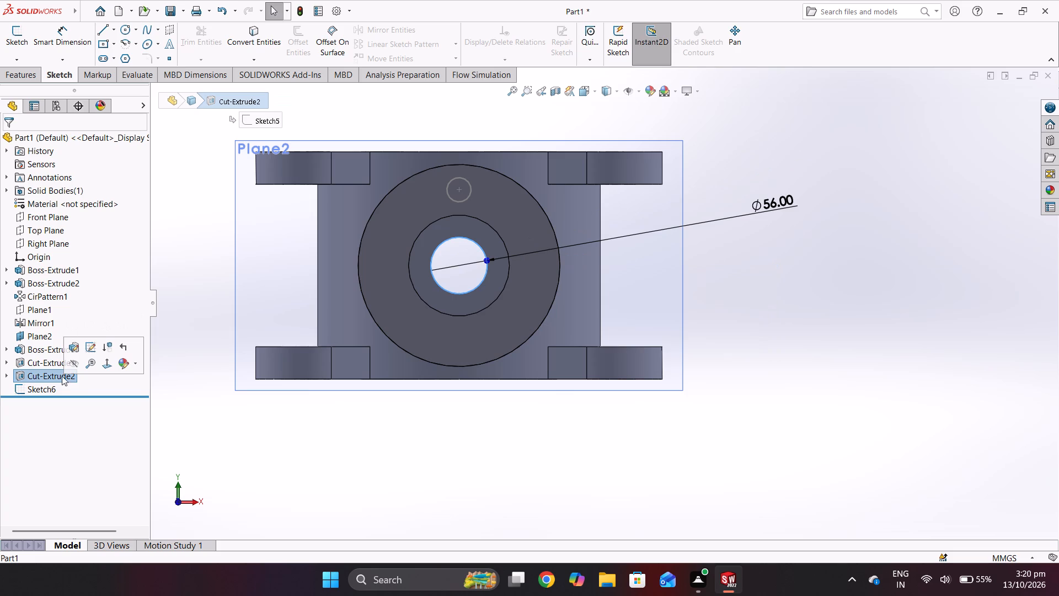
left_click(46, 347)
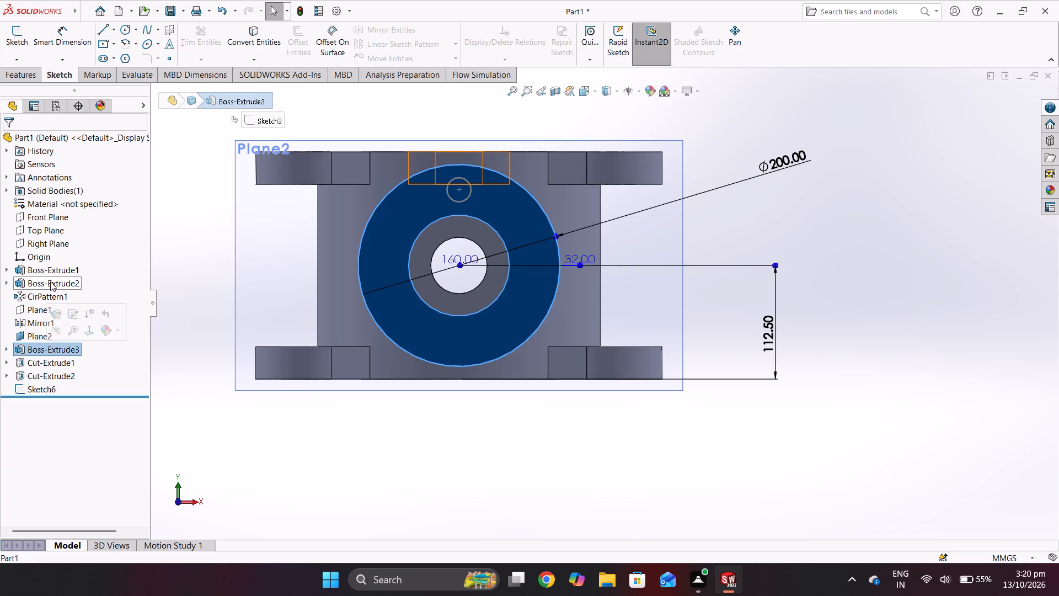
left_click(50, 281)
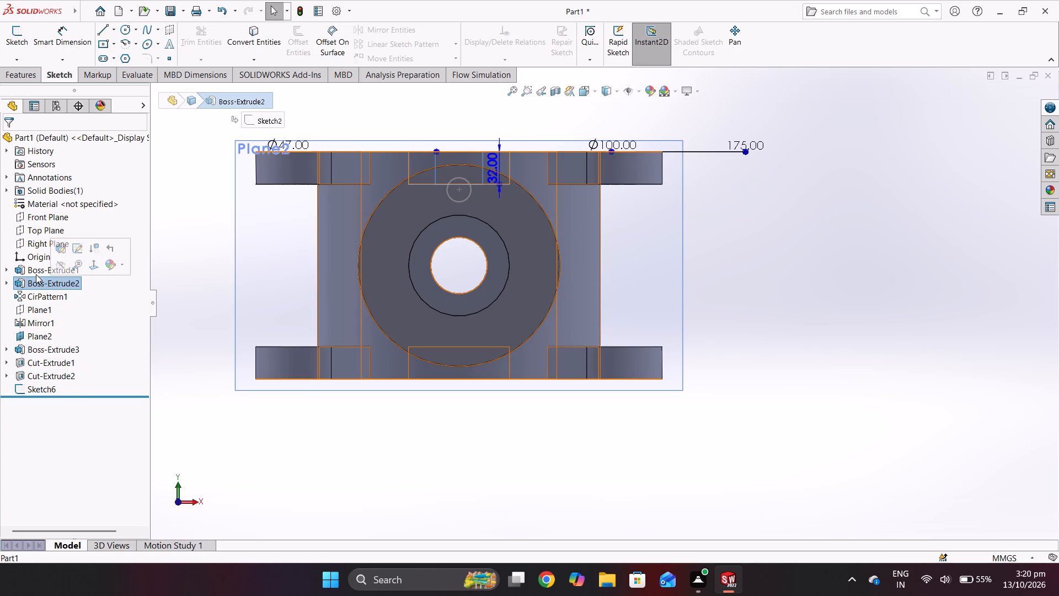
left_click(36, 270)
left_click(45, 375)
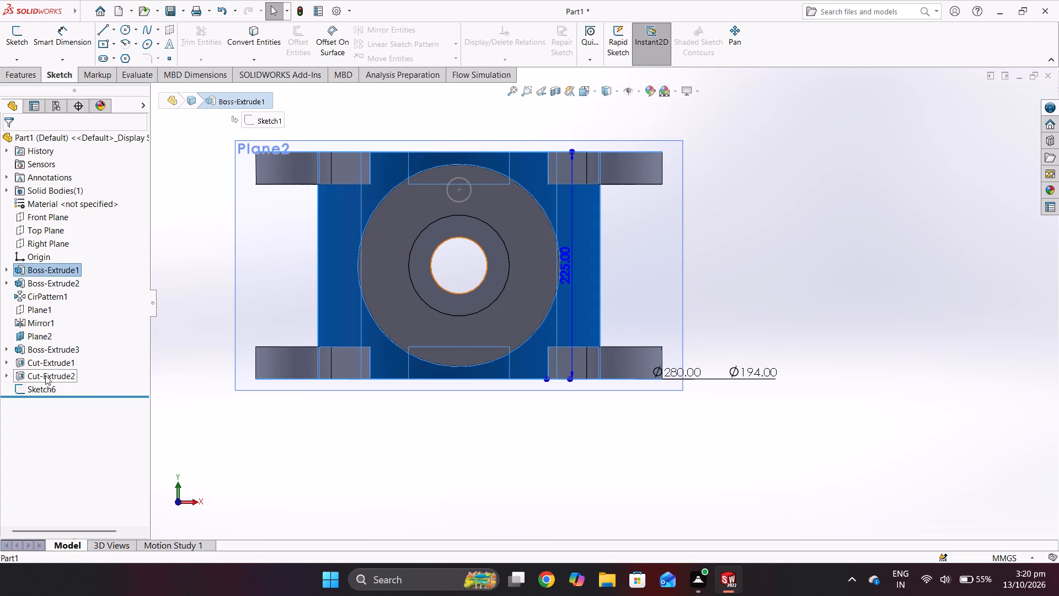
left_click(42, 361)
left_click(41, 348)
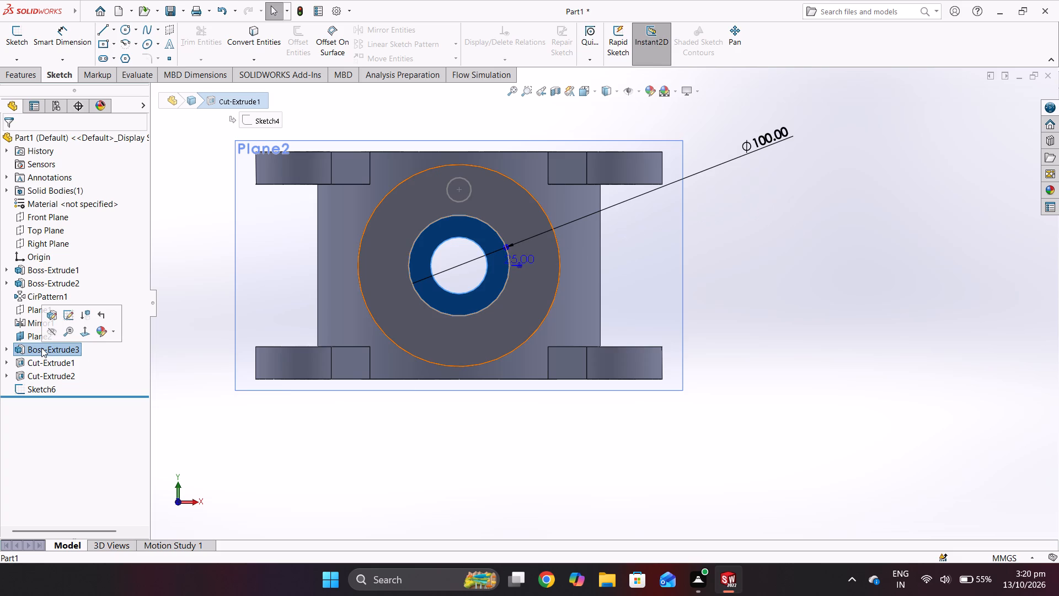
left_click(30, 336)
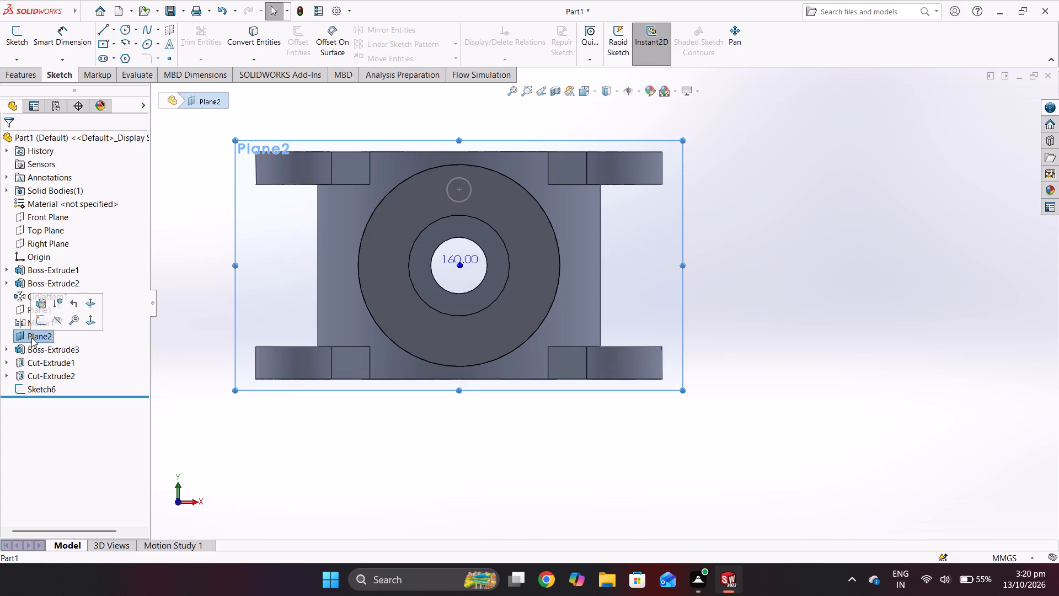
left_click(45, 355)
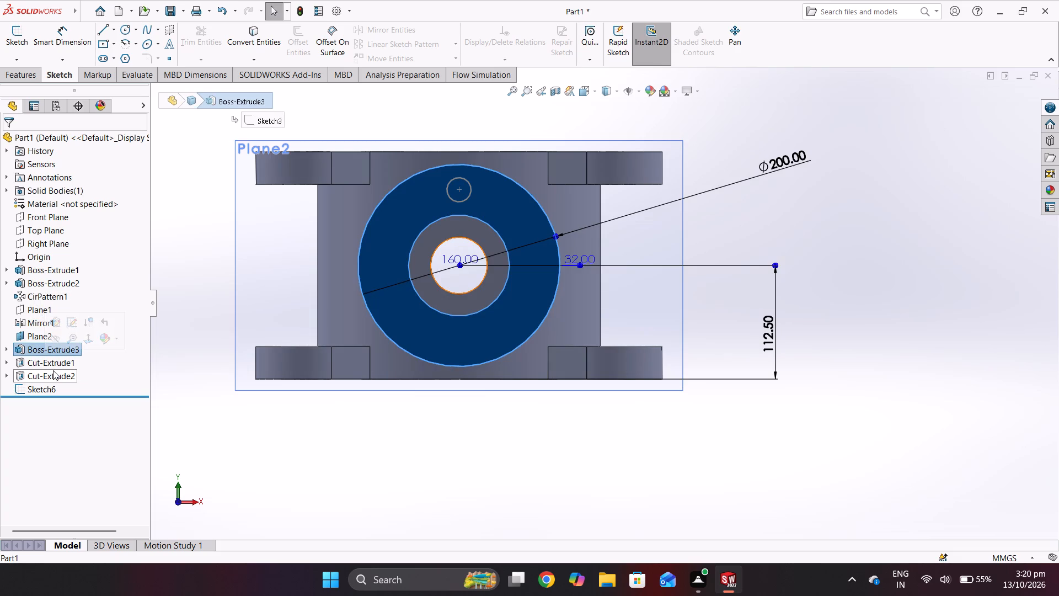
left_click(53, 370)
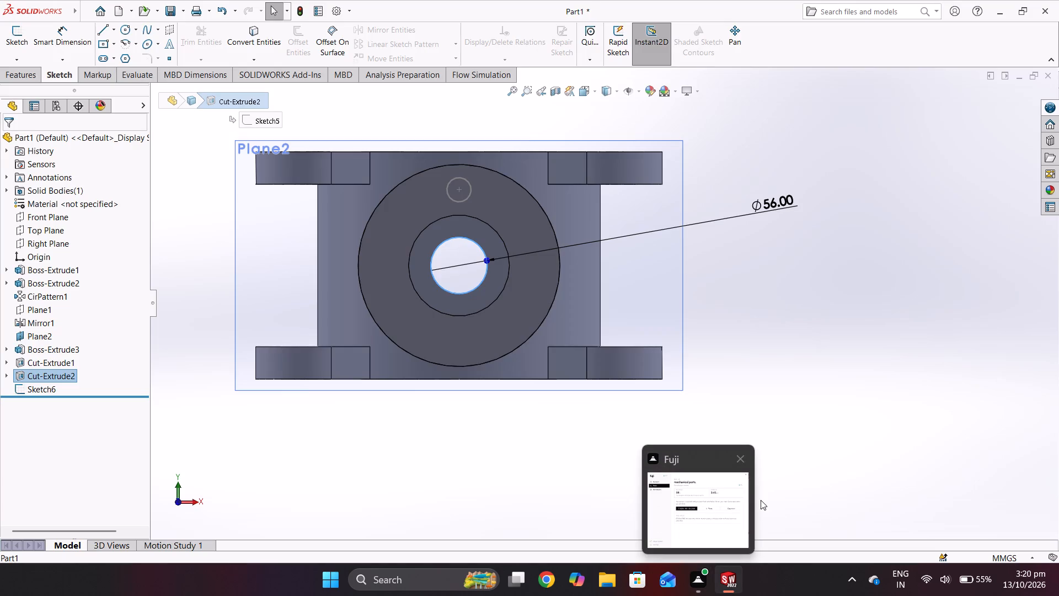
Delete the sketch containing the 24 mm circle on the side boss's face.
left_click(456, 200)
key("Delete")
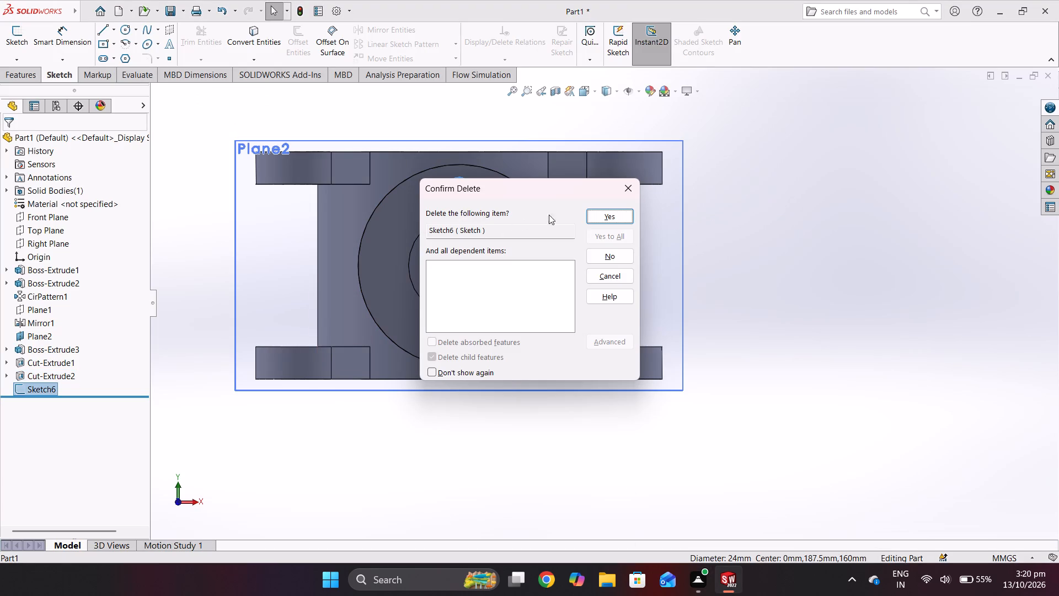
left_click(605, 216)
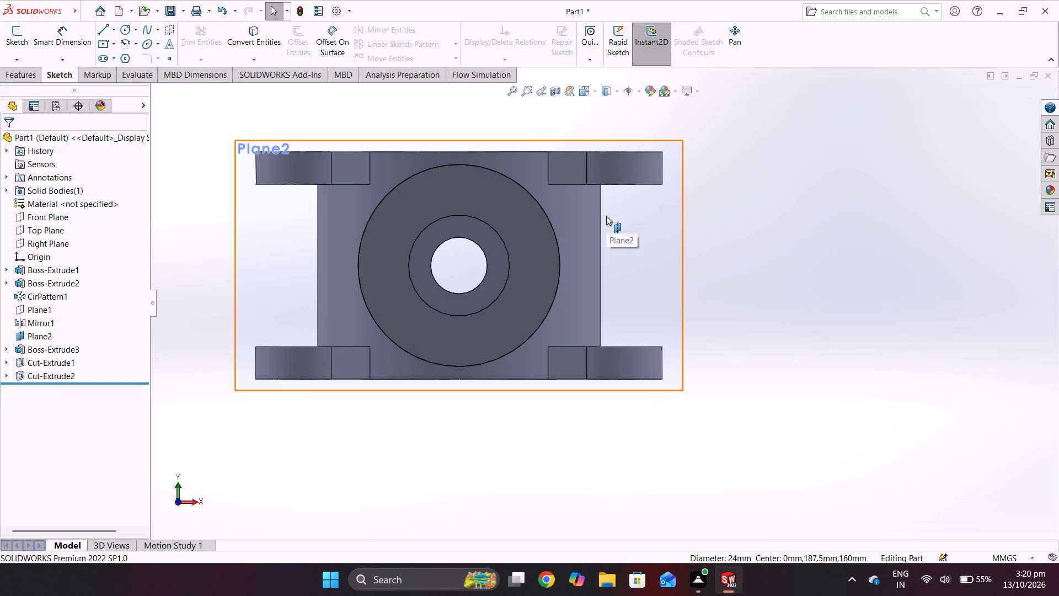
Save the part in the Documents folder under the file name oct 13.
key("ctrl+s")
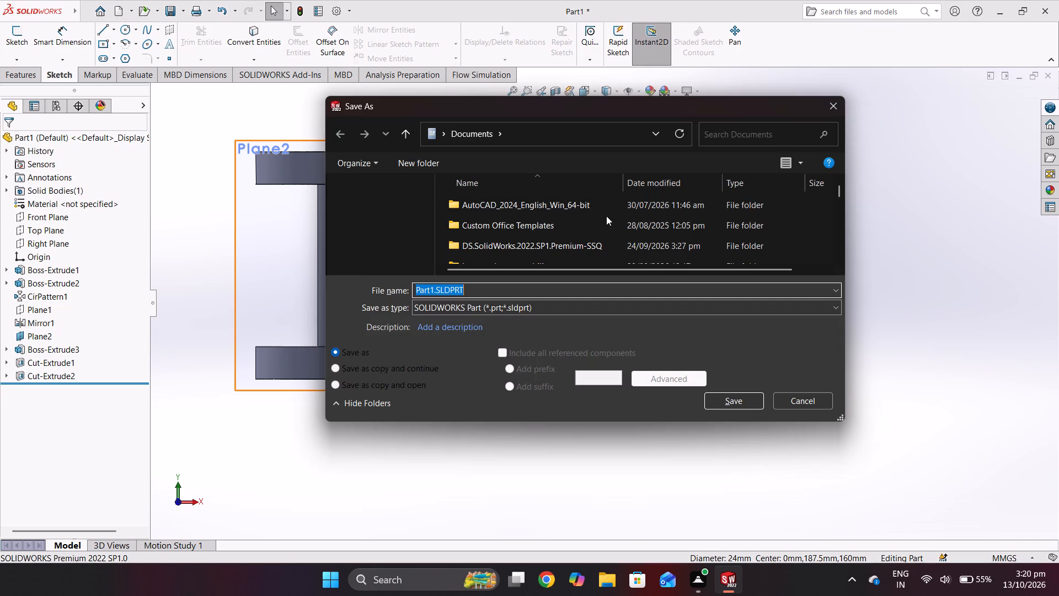
type("oct")
key("space")
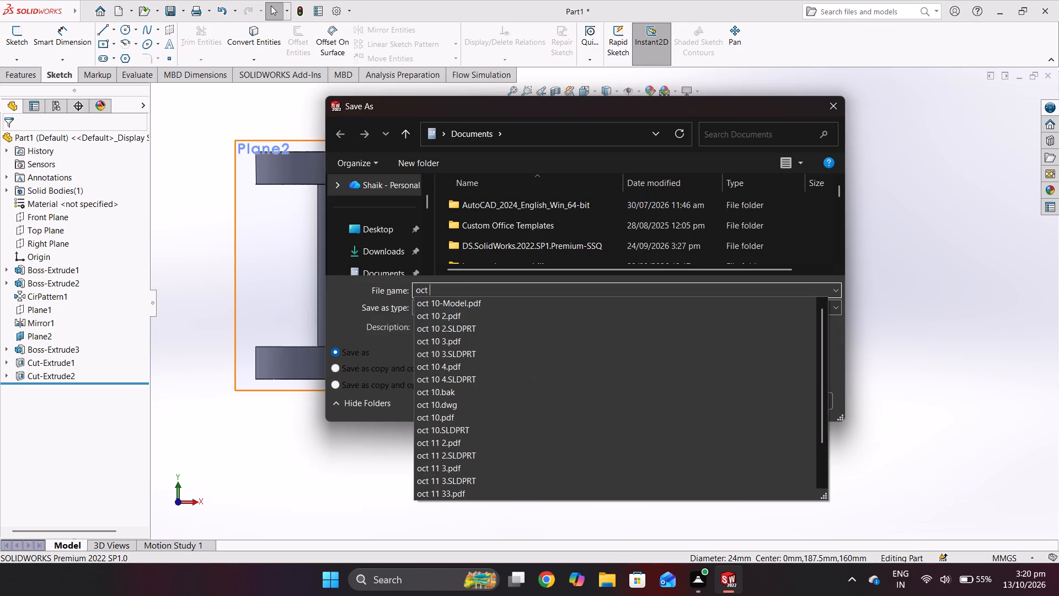
key("1")
key("3")
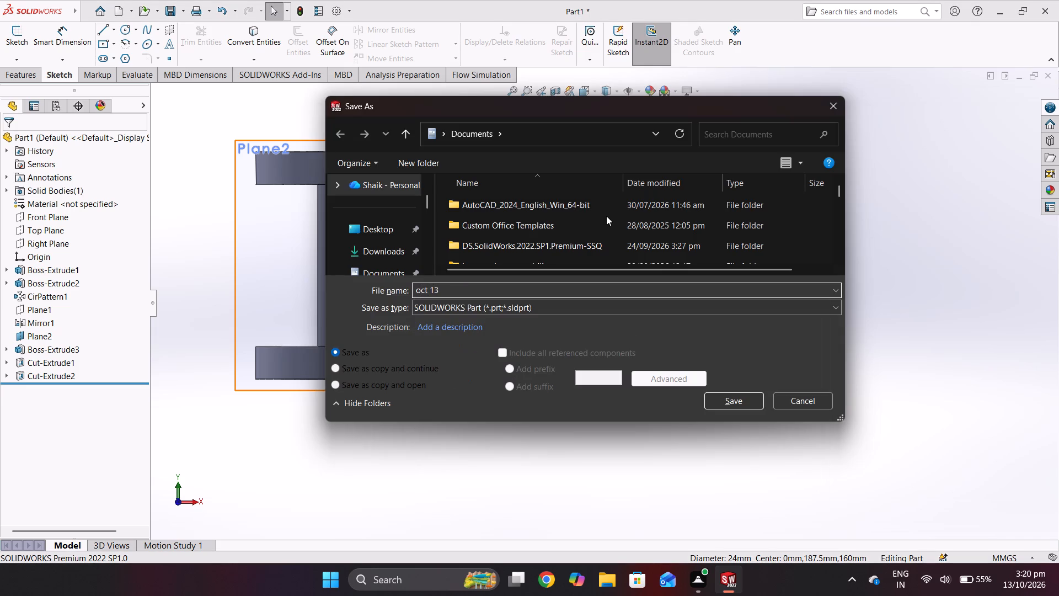
key("Return")
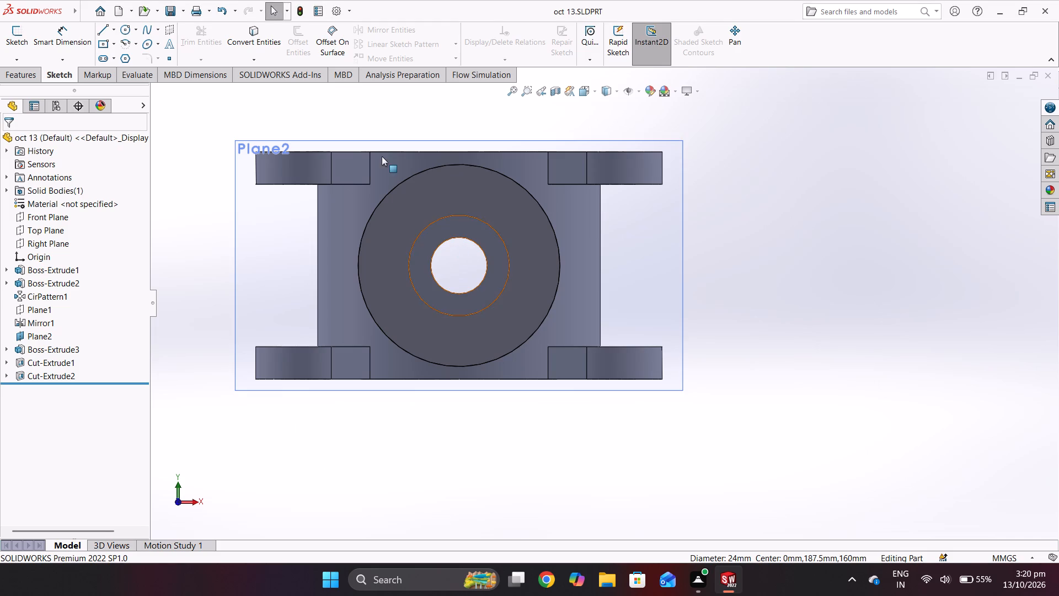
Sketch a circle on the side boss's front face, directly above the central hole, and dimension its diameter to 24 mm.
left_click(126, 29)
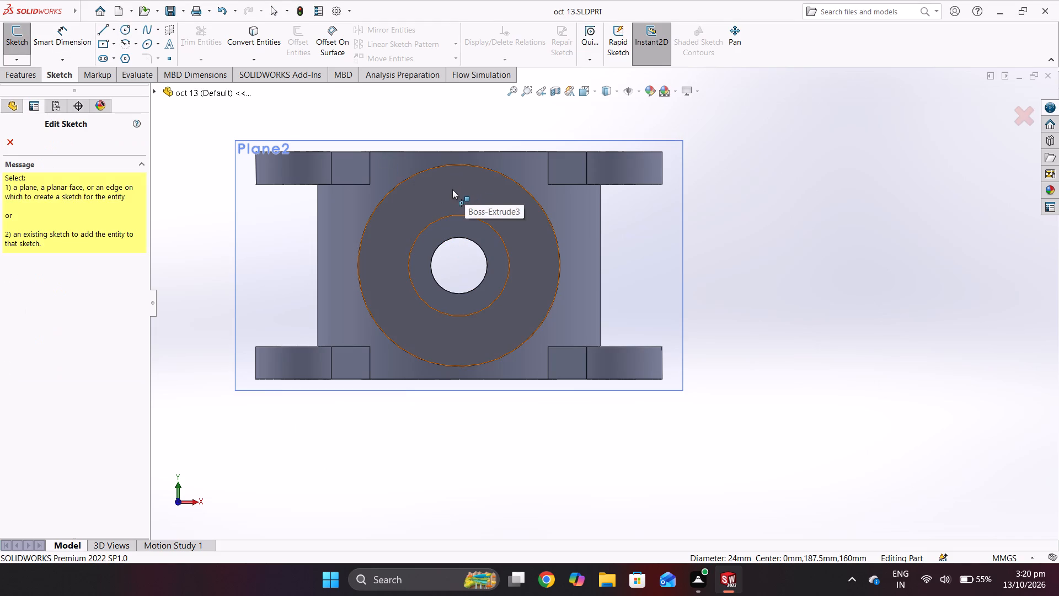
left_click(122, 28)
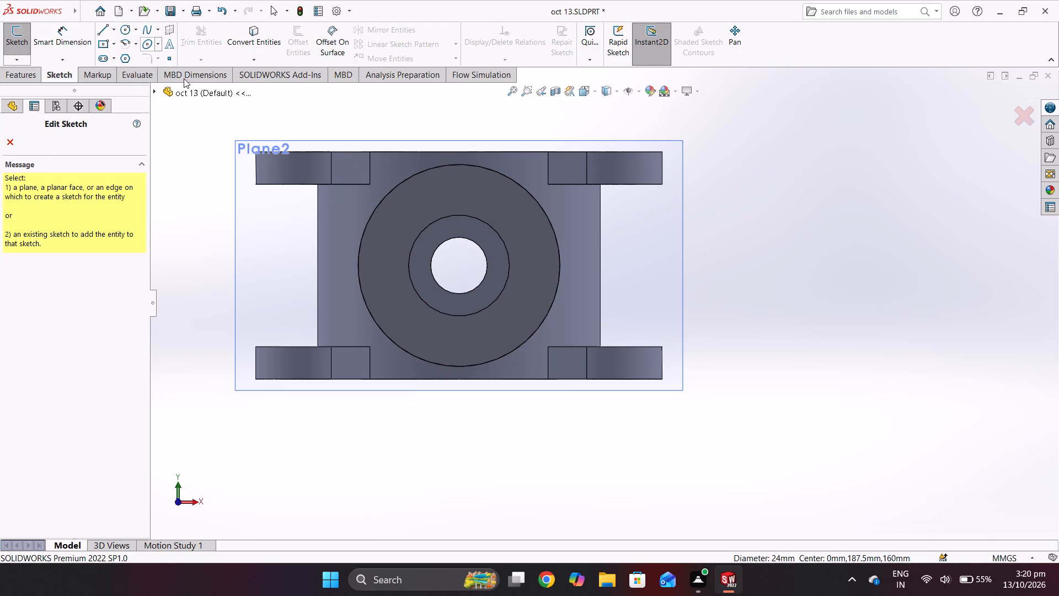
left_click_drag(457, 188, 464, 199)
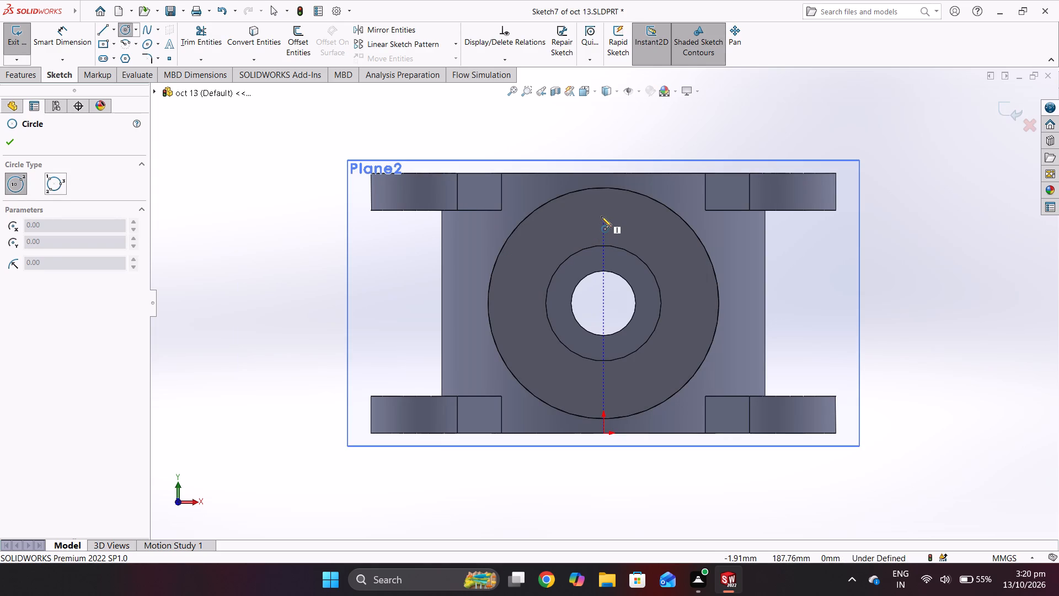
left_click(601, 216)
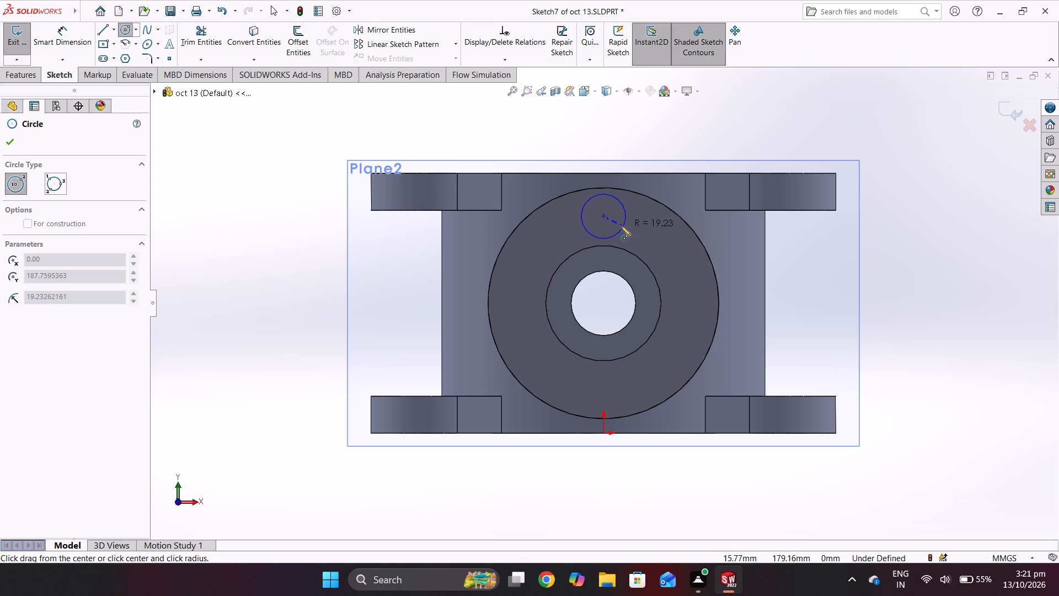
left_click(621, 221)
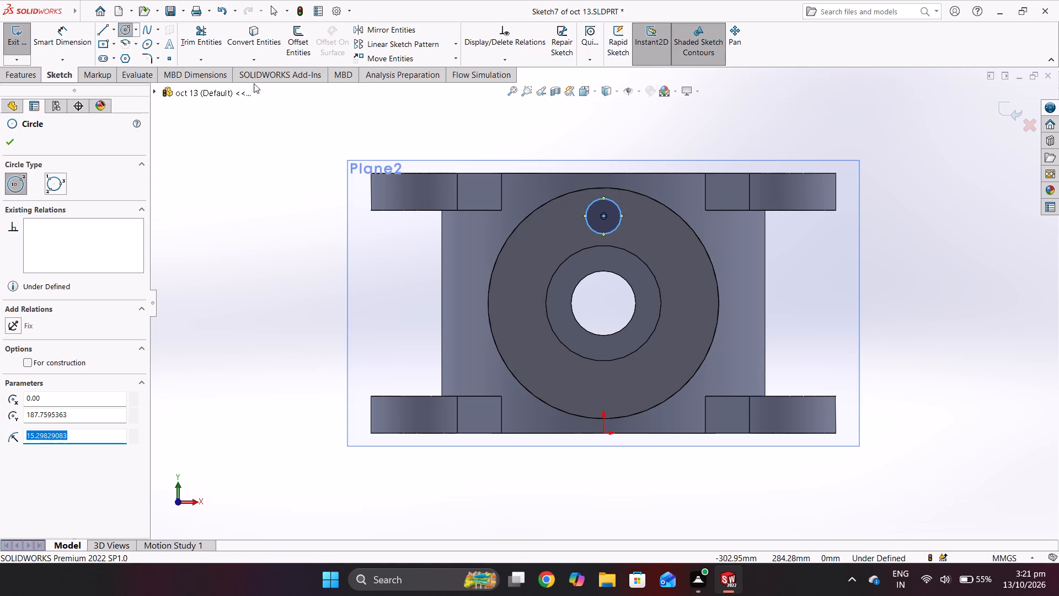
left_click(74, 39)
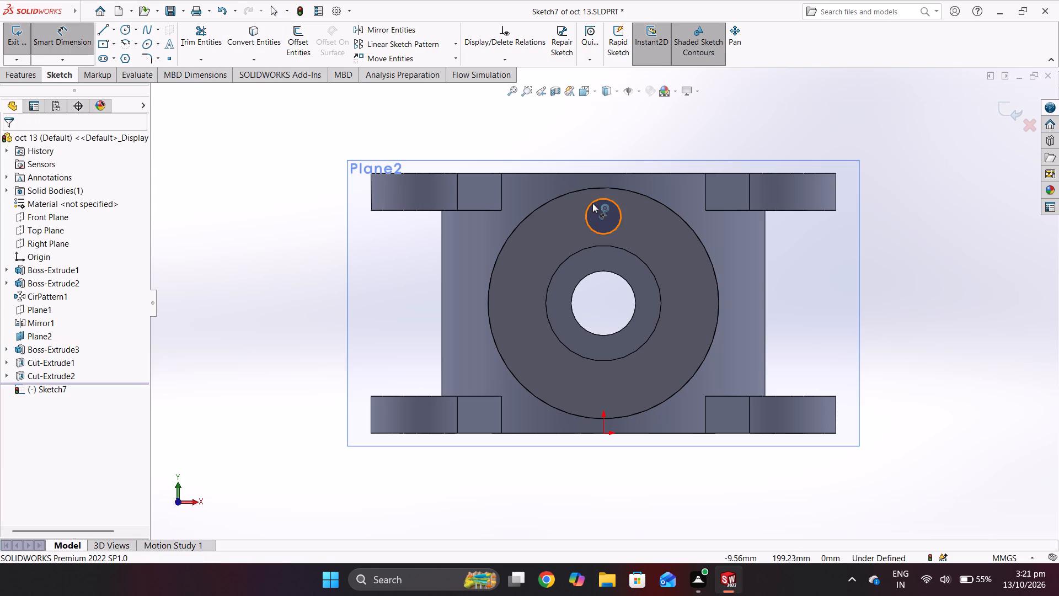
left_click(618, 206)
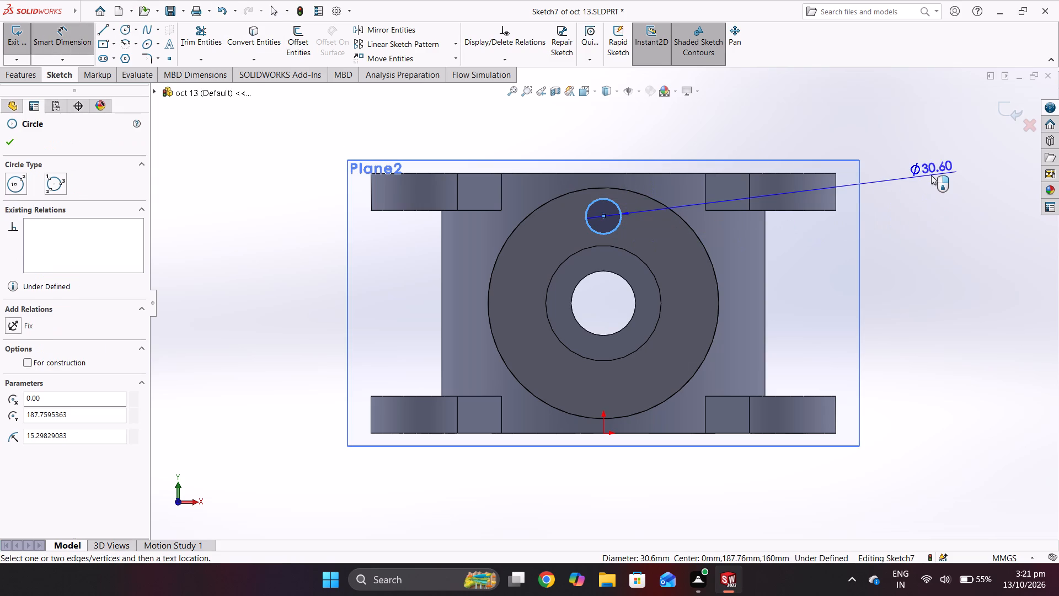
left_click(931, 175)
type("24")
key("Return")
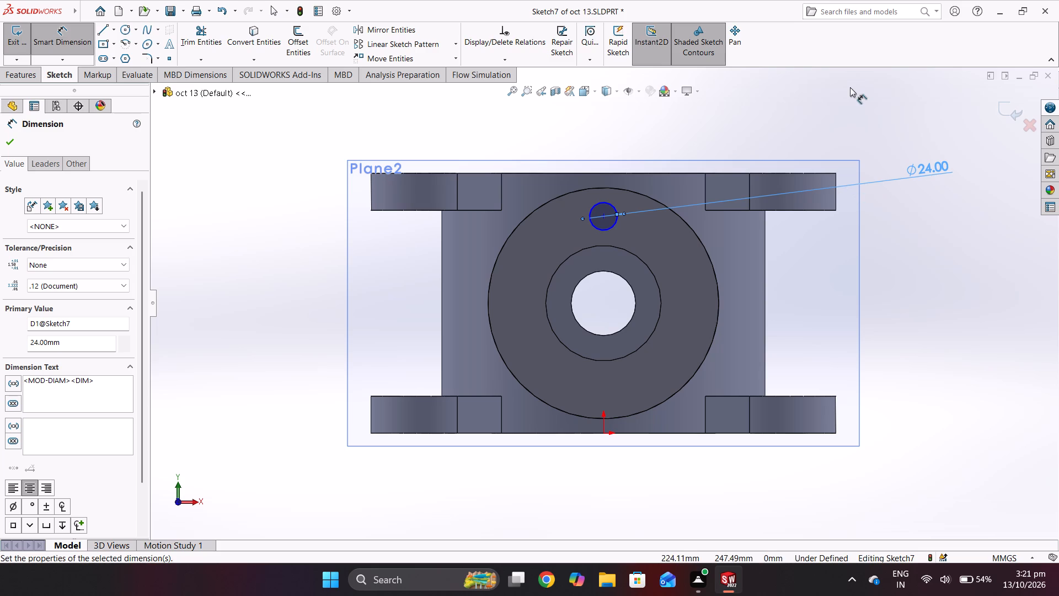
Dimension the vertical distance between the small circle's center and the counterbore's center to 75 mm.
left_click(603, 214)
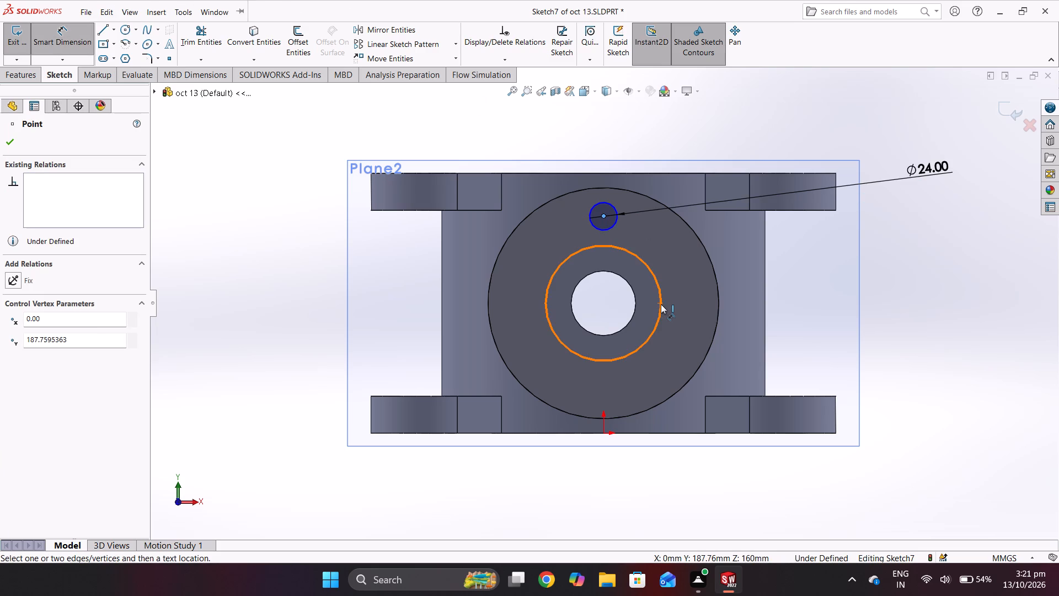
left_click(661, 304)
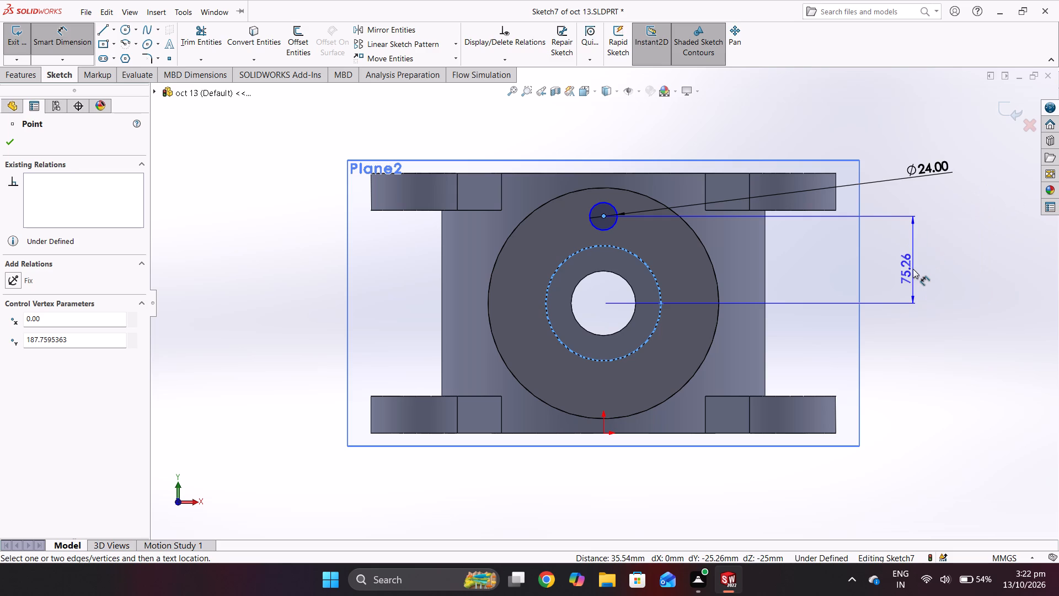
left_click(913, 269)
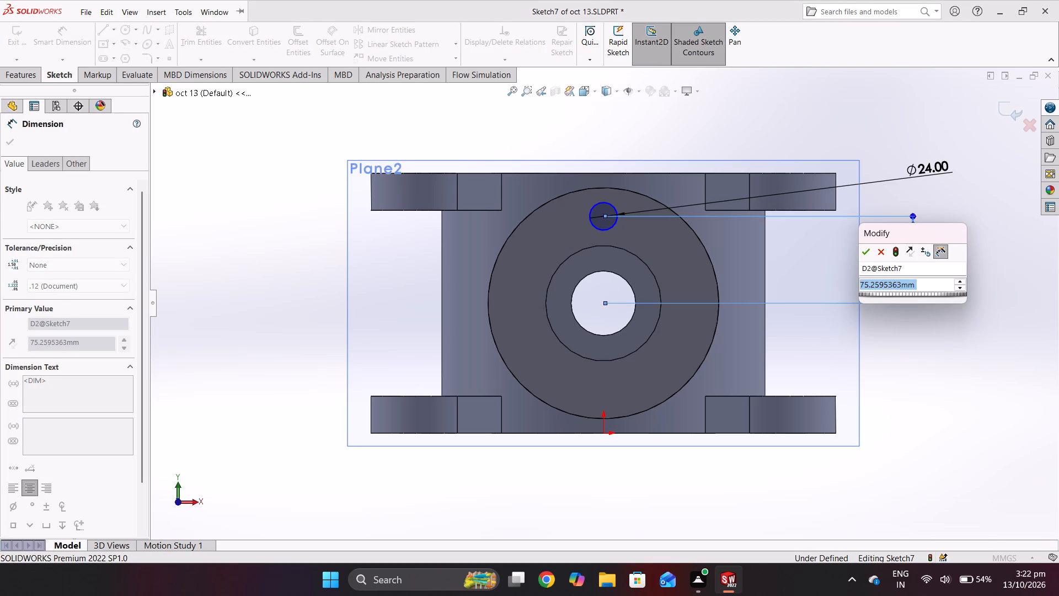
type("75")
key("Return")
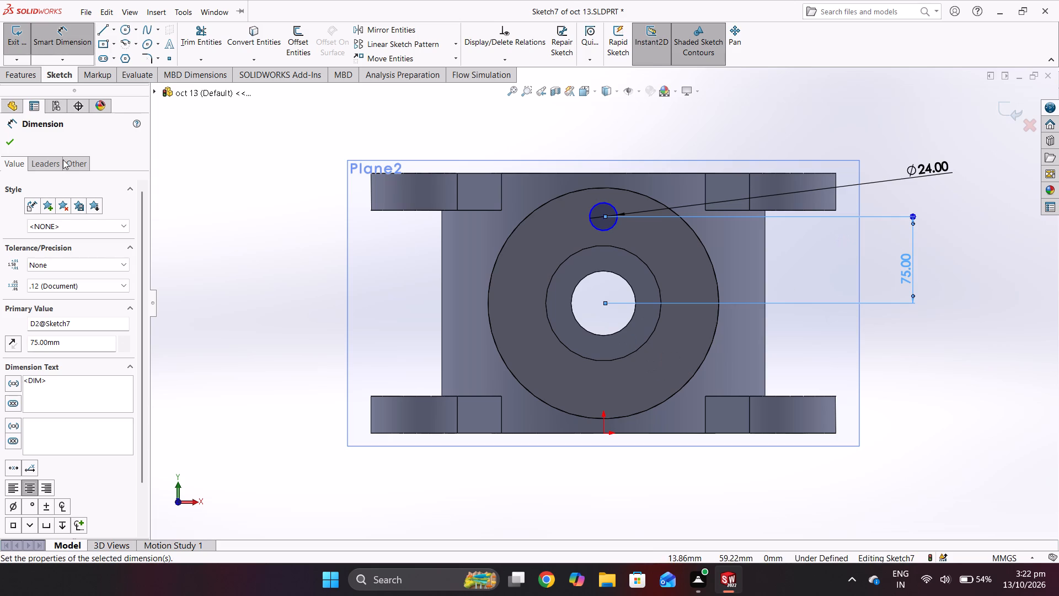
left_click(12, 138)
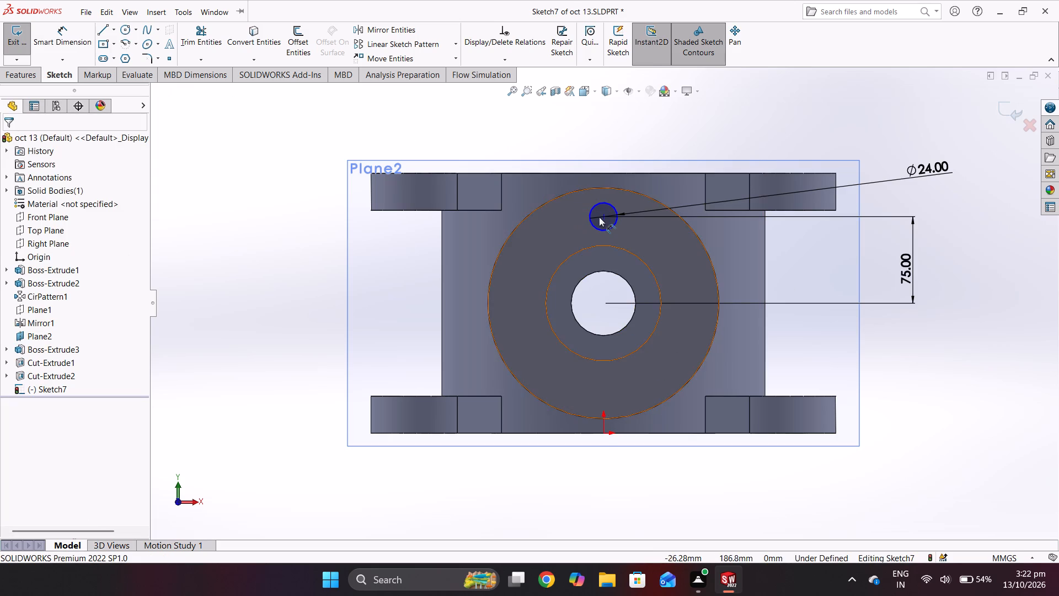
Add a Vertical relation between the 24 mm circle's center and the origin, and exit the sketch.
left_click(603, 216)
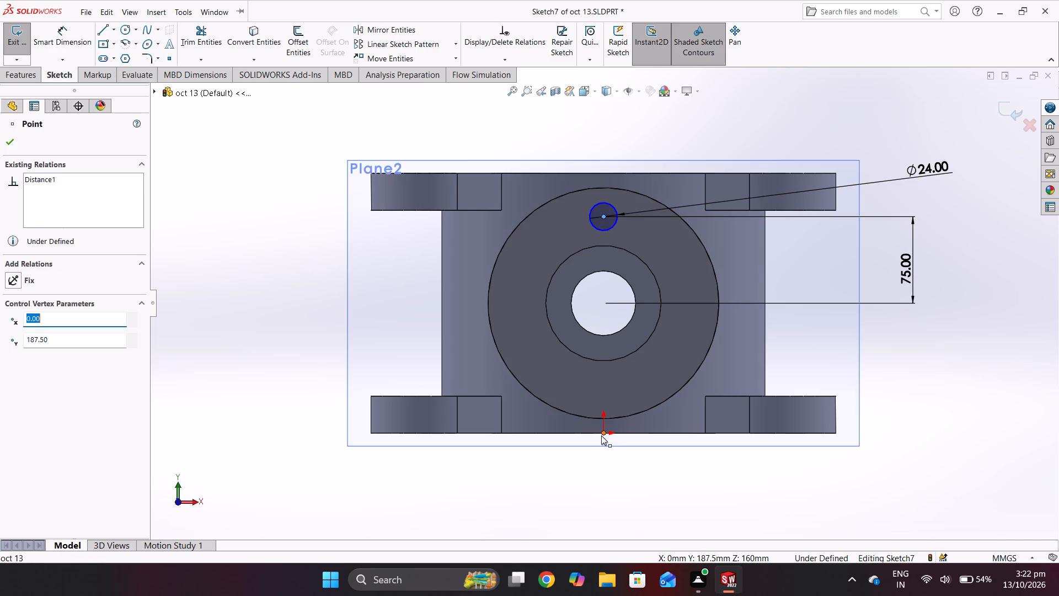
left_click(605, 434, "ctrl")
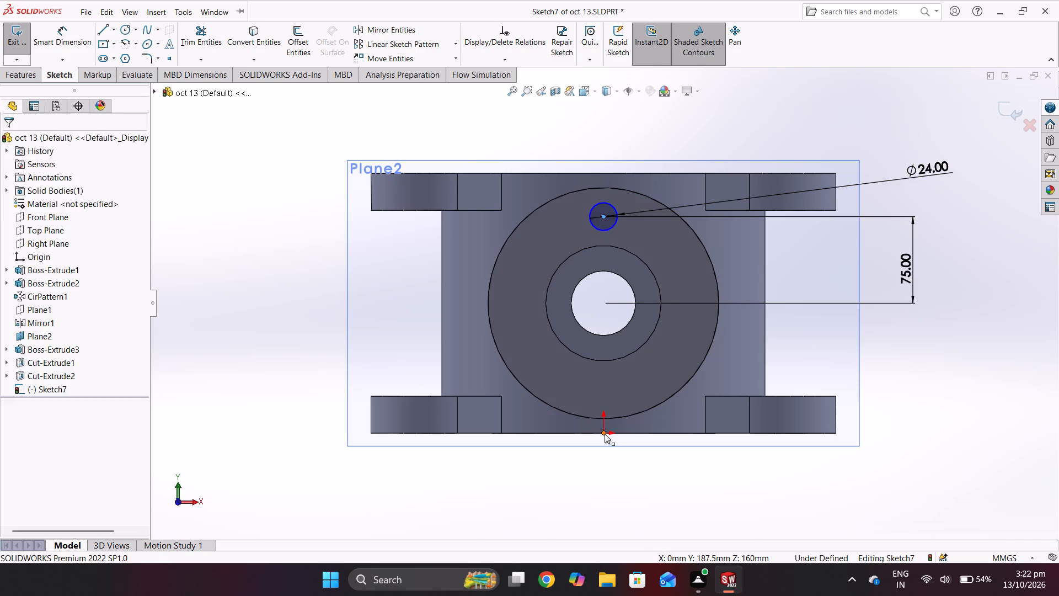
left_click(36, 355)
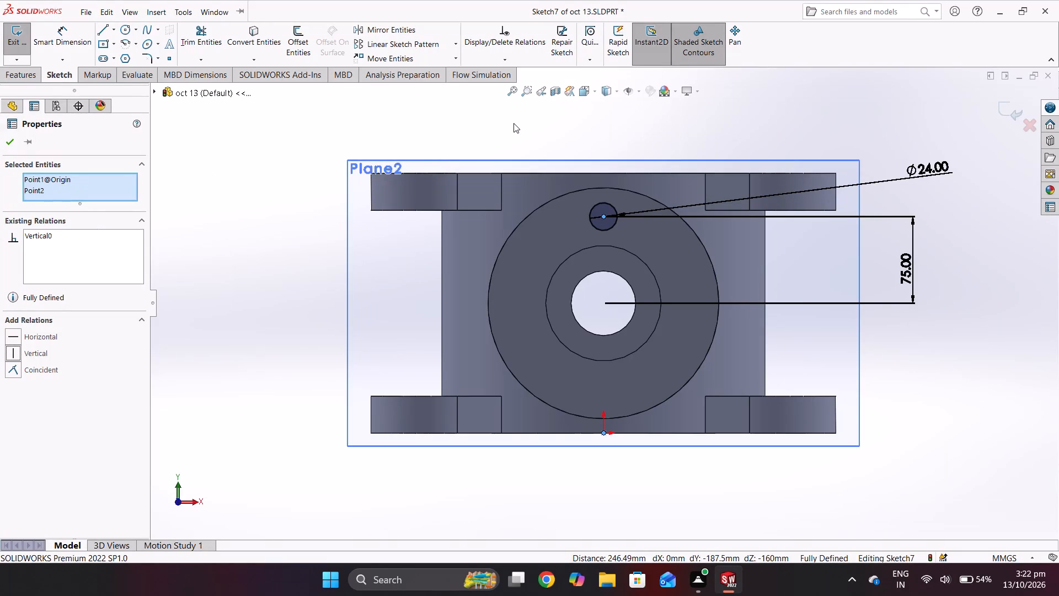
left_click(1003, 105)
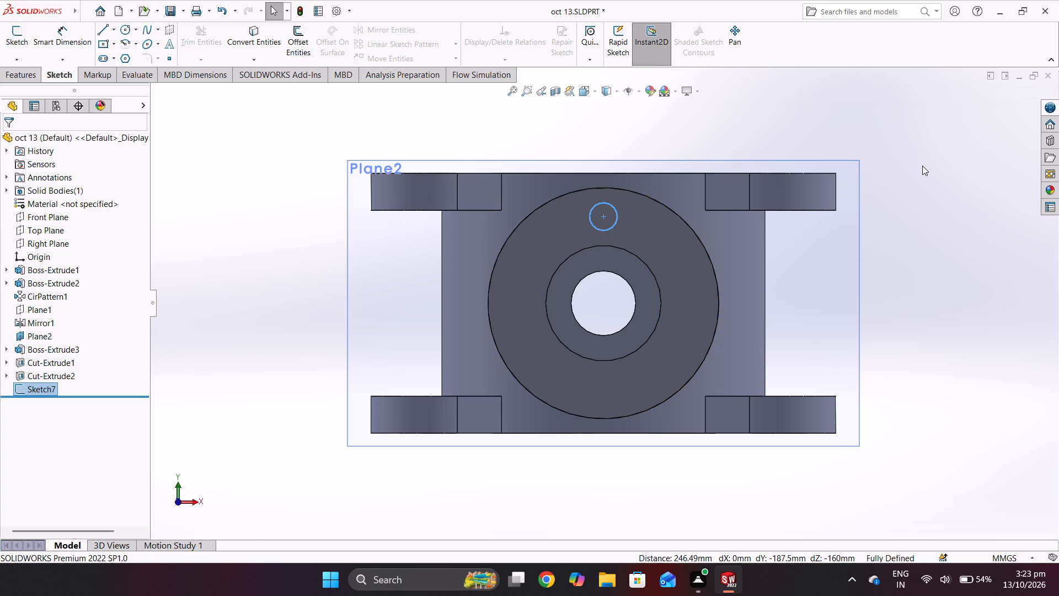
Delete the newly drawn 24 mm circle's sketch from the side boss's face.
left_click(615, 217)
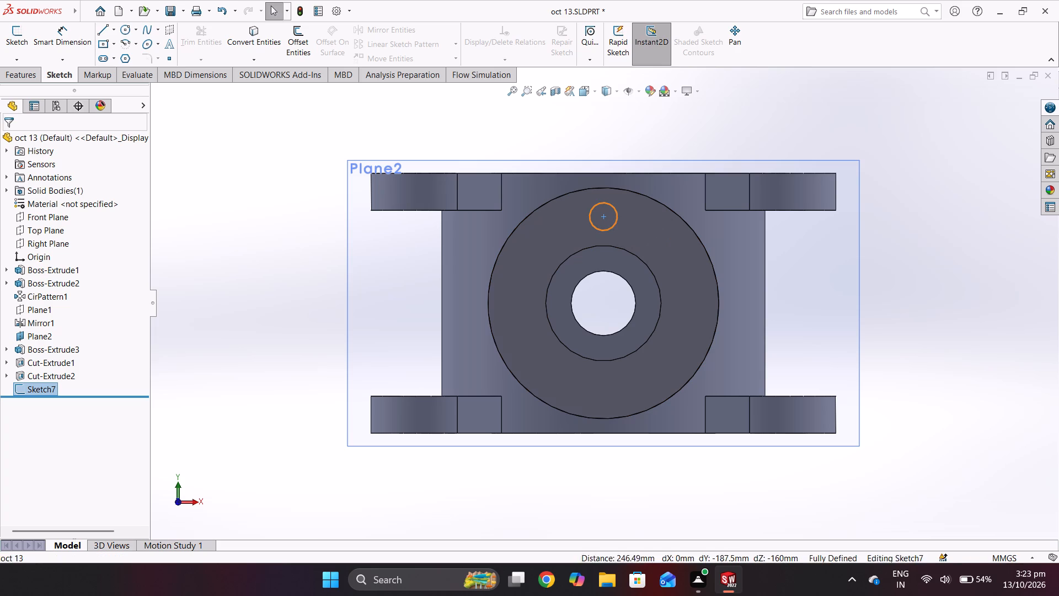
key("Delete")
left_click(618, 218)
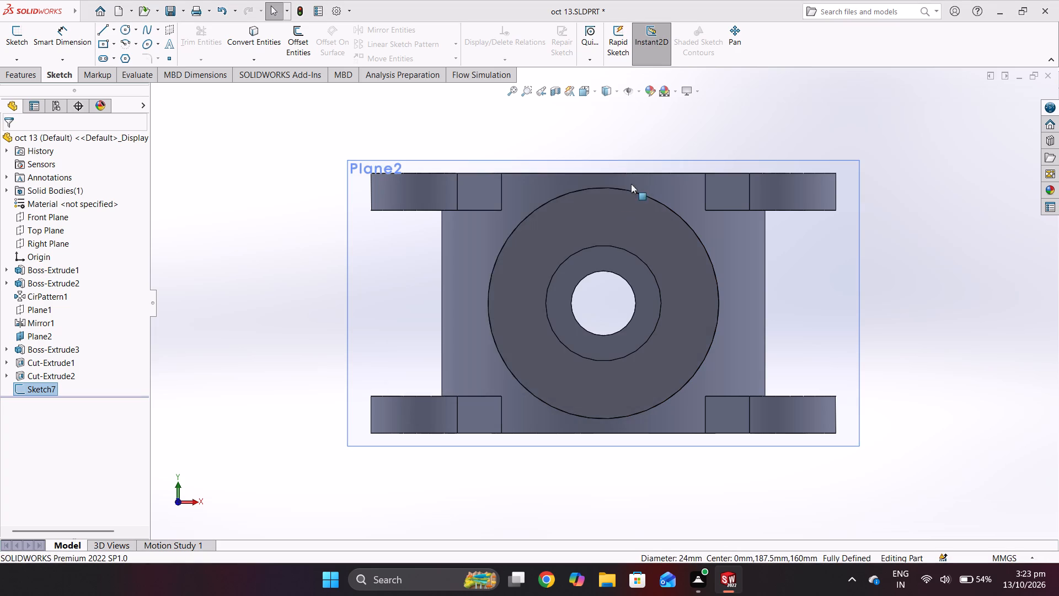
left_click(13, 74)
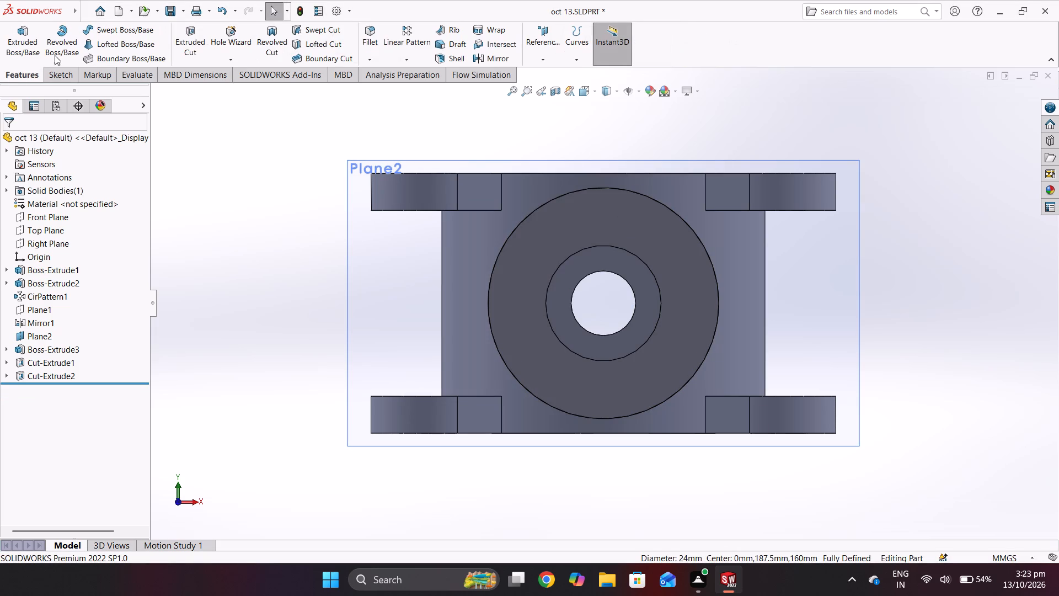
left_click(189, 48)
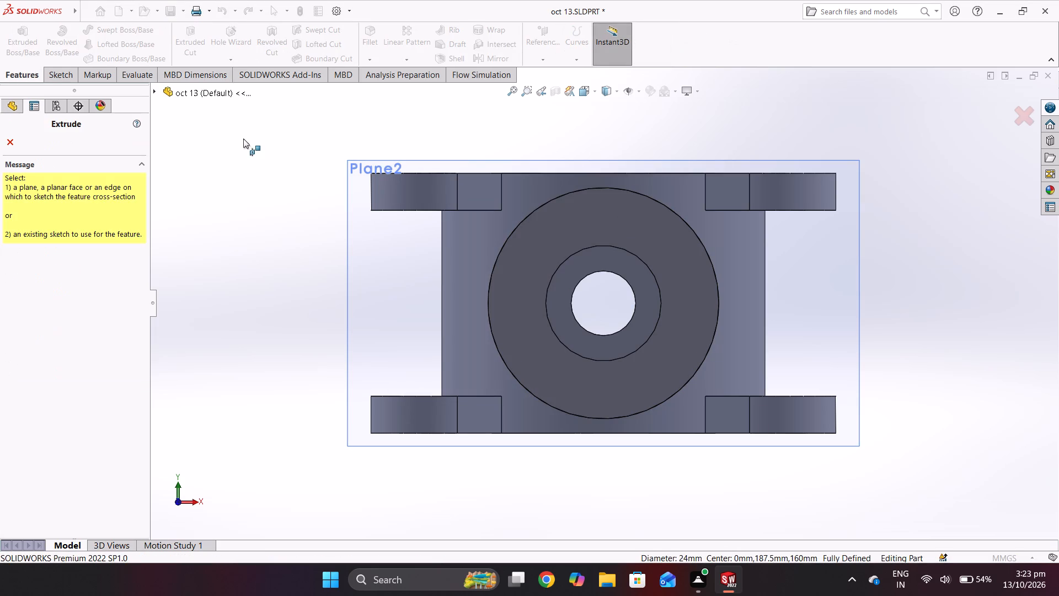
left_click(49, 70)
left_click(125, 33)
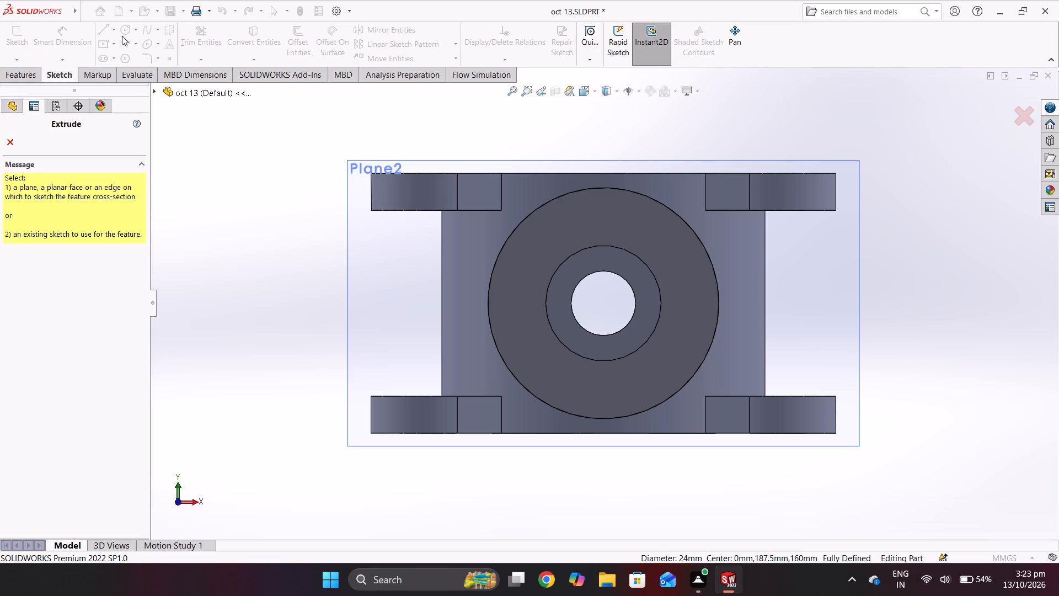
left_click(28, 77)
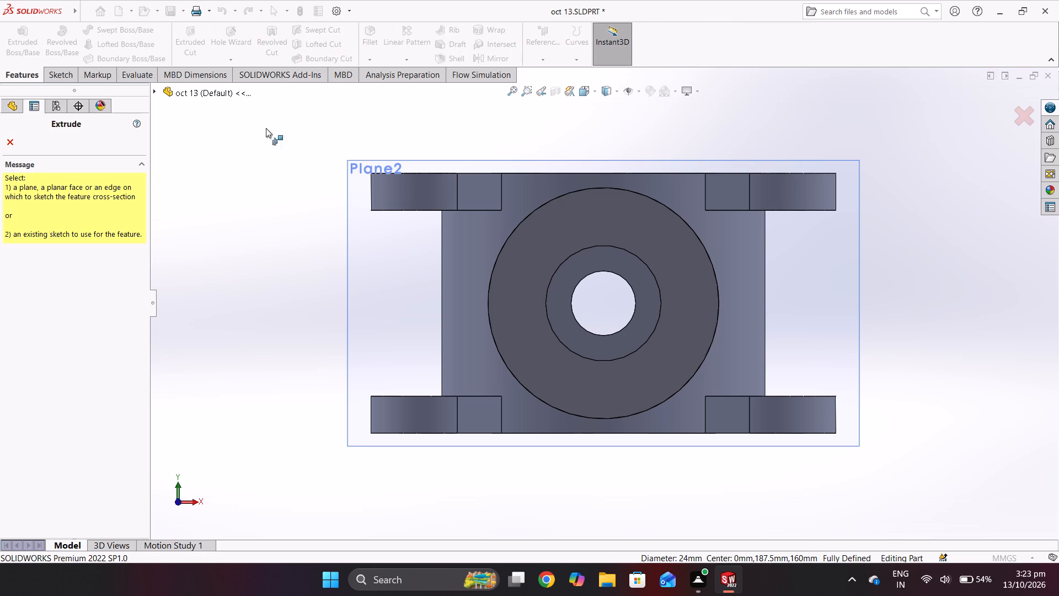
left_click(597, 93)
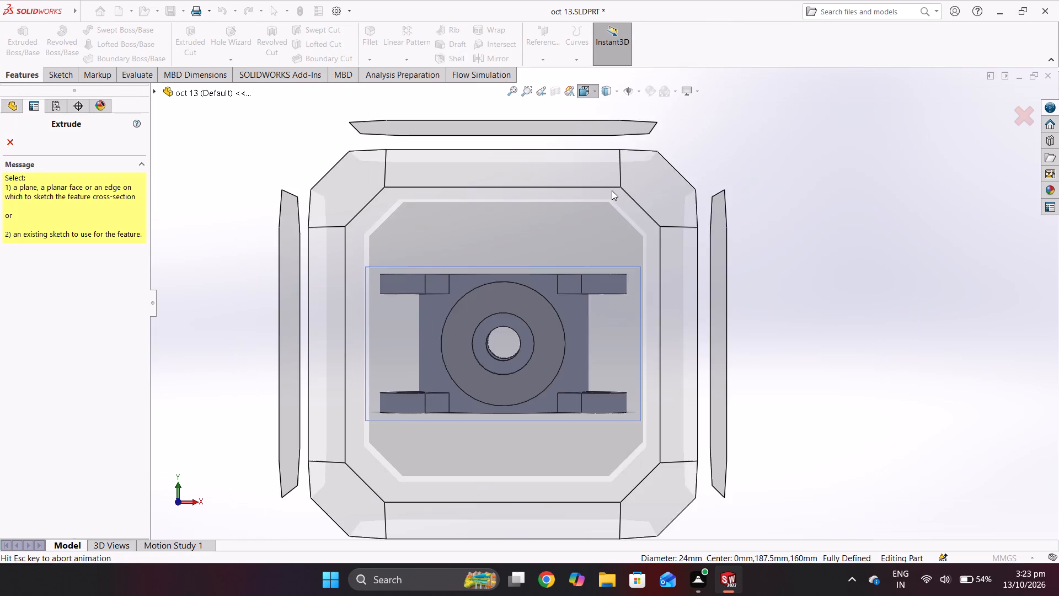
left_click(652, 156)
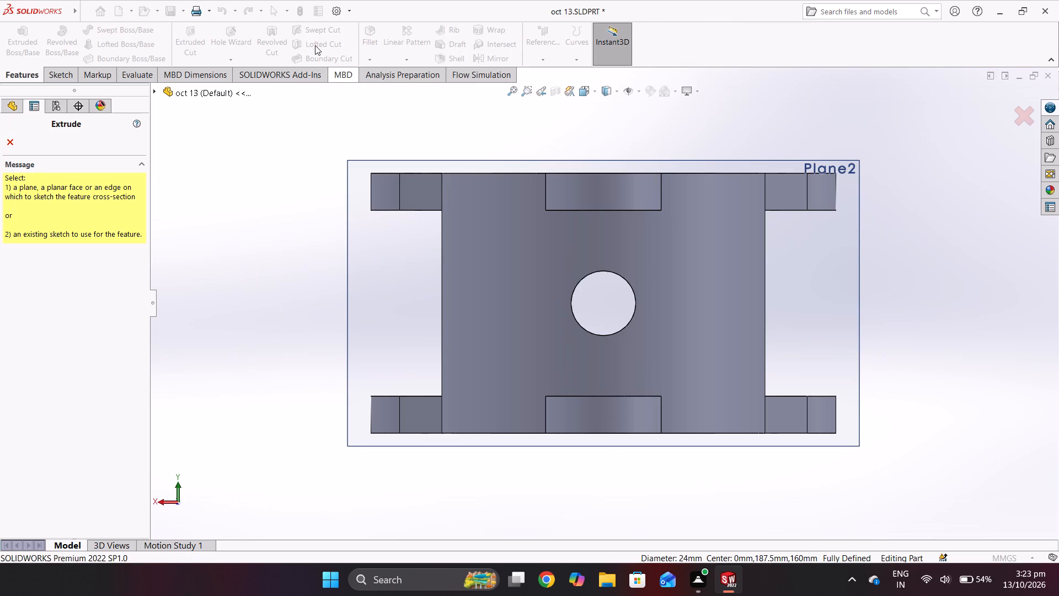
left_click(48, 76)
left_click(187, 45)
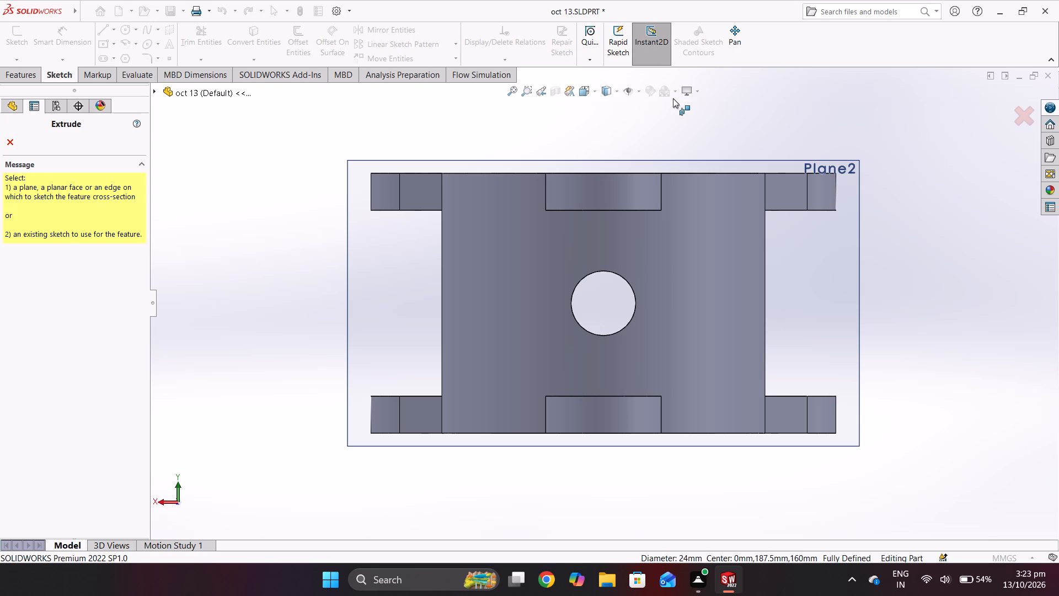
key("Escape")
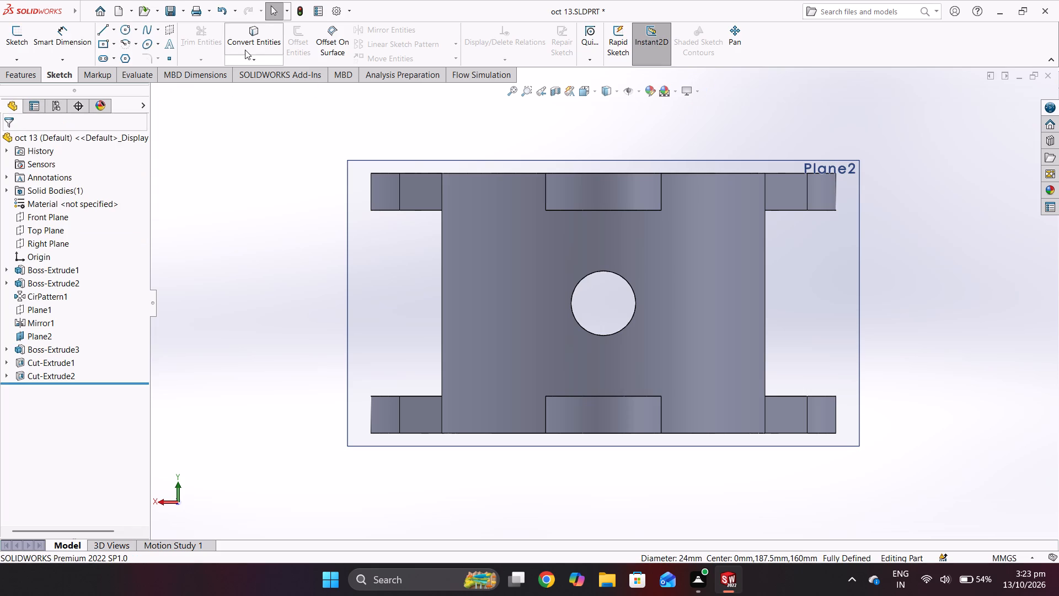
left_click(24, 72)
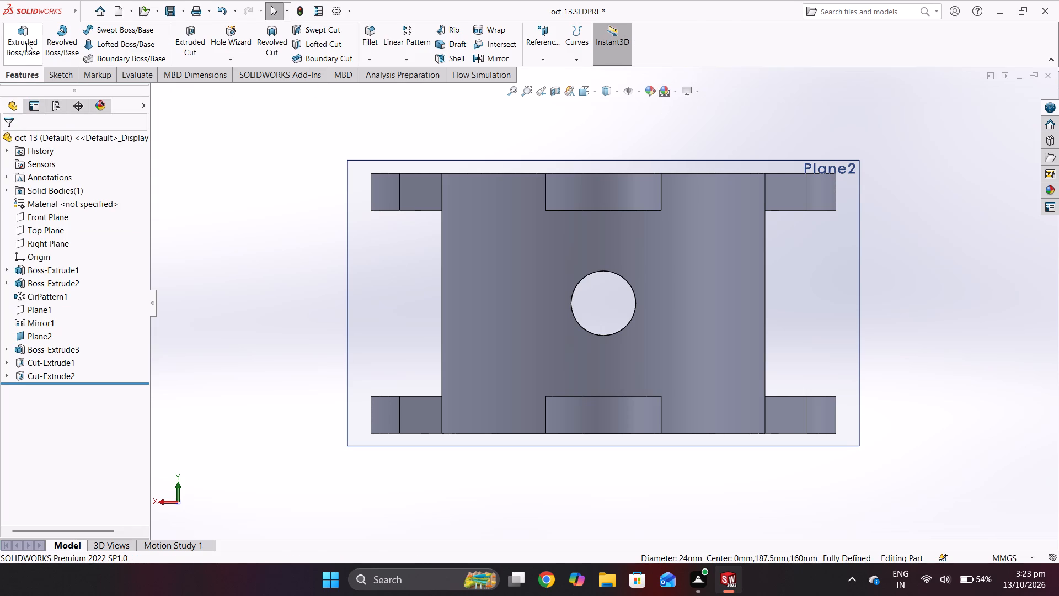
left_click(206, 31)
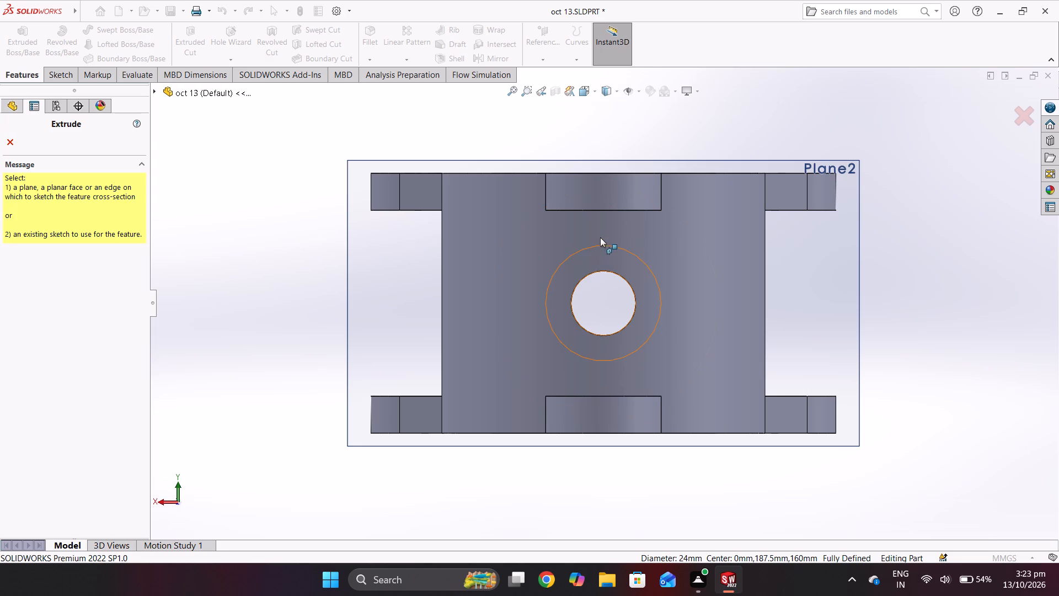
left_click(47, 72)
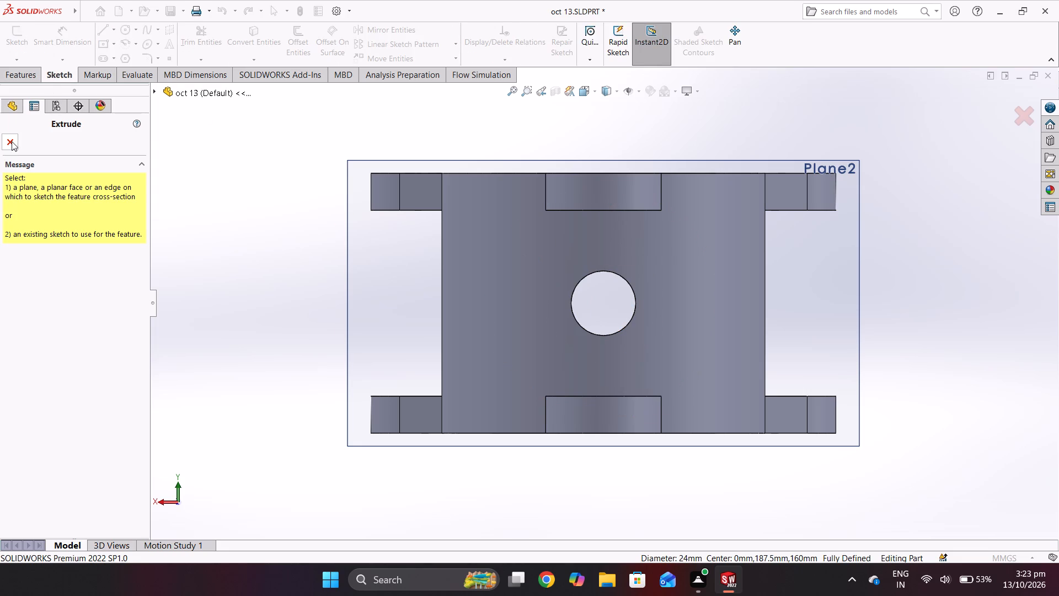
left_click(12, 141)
Sketch a circle on the side boss's front face, above the central hole, and dimension its diameter to 24 mm.
left_click(122, 34)
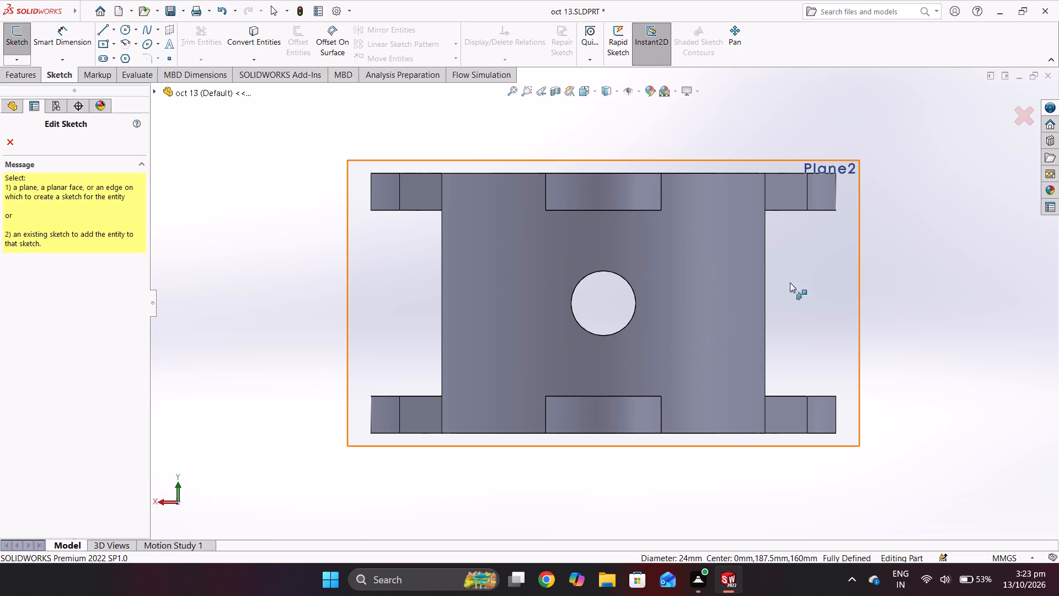
middle_click_drag(800, 276, 538, 329)
middle_click_drag(592, 295, 631, 334)
left_click(612, 243)
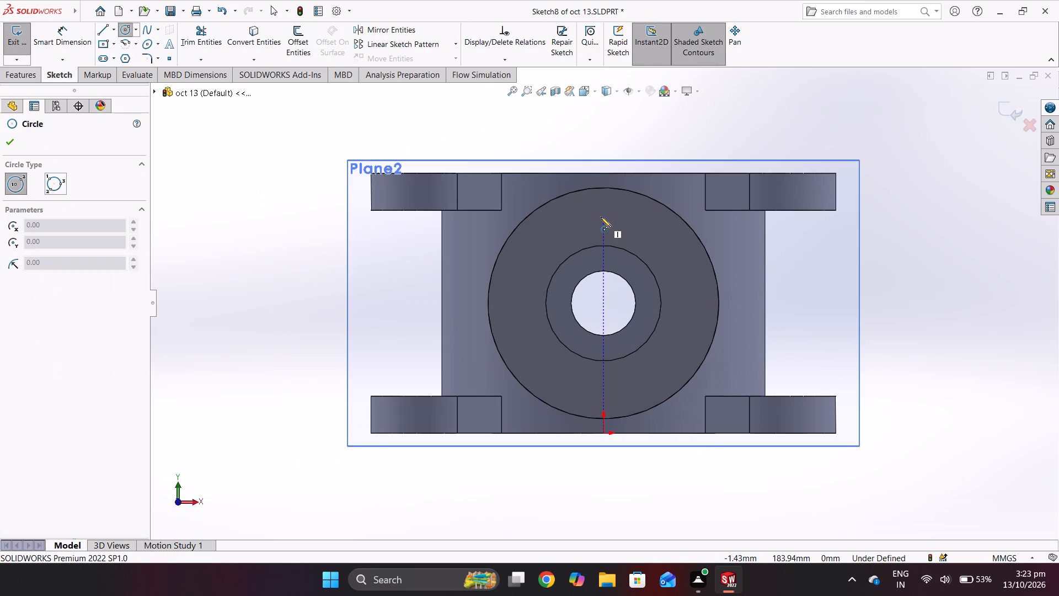
left_click(599, 221)
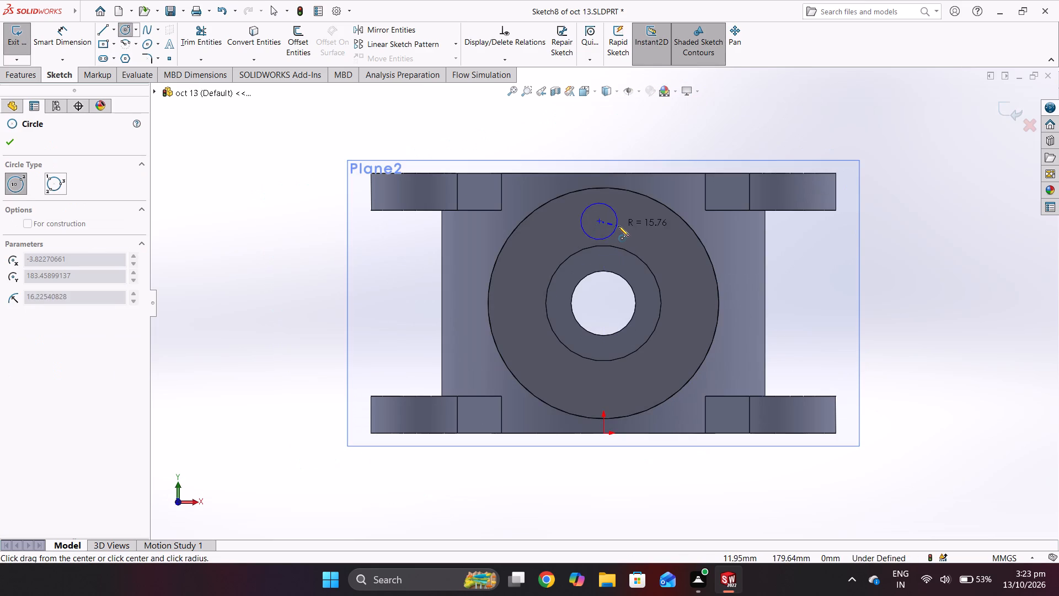
left_click(617, 224)
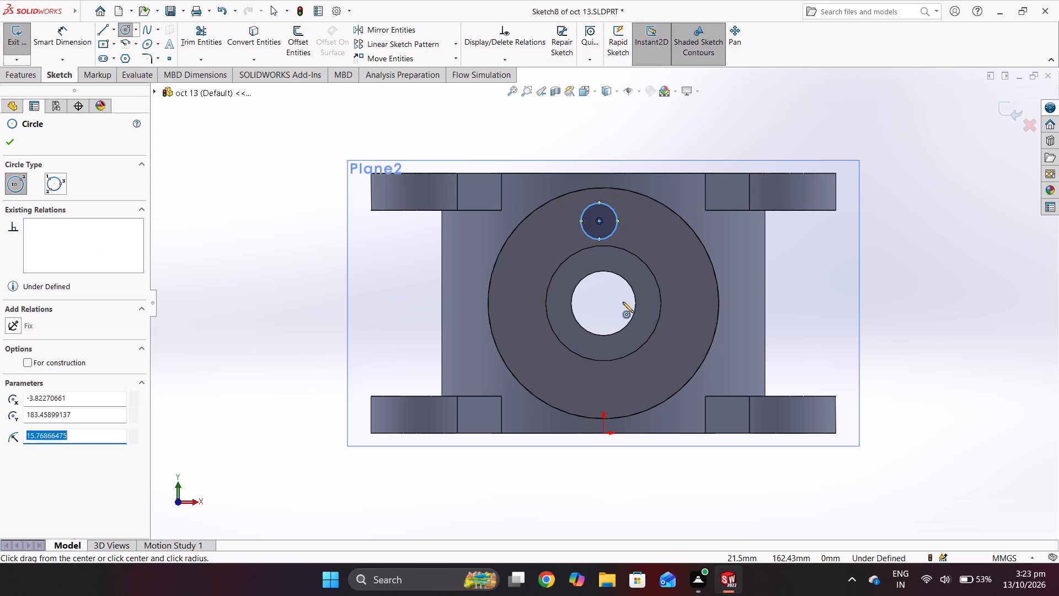
left_click(73, 29)
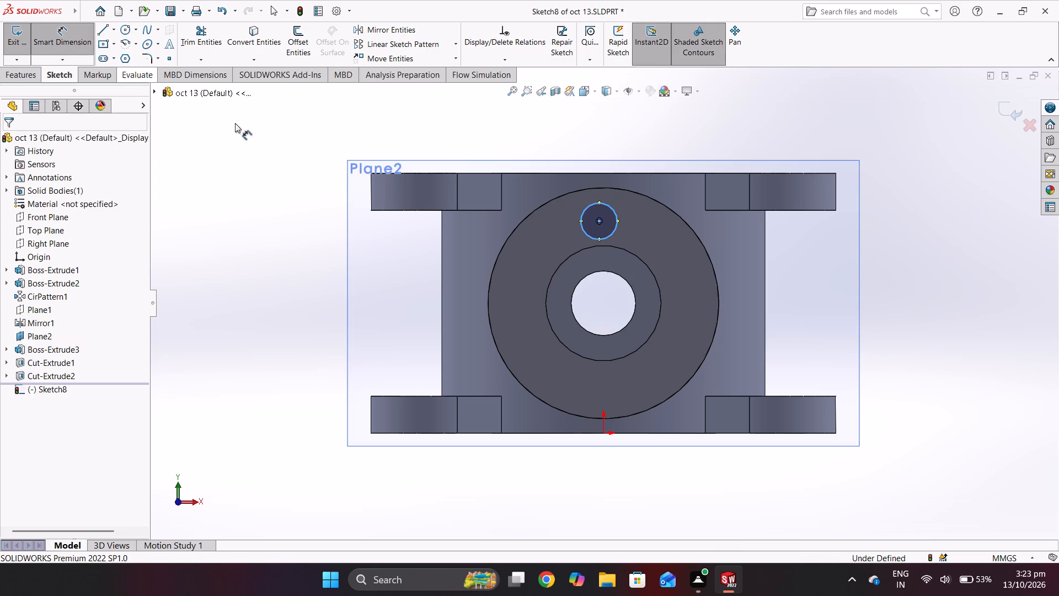
left_click(617, 216)
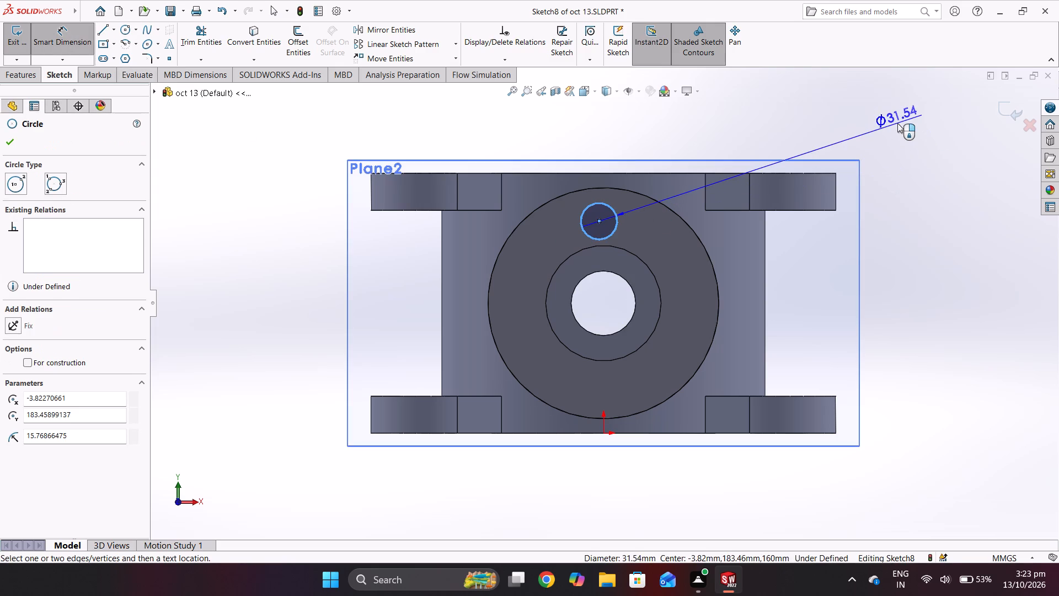
left_click(897, 123)
type("24")
key("Return")
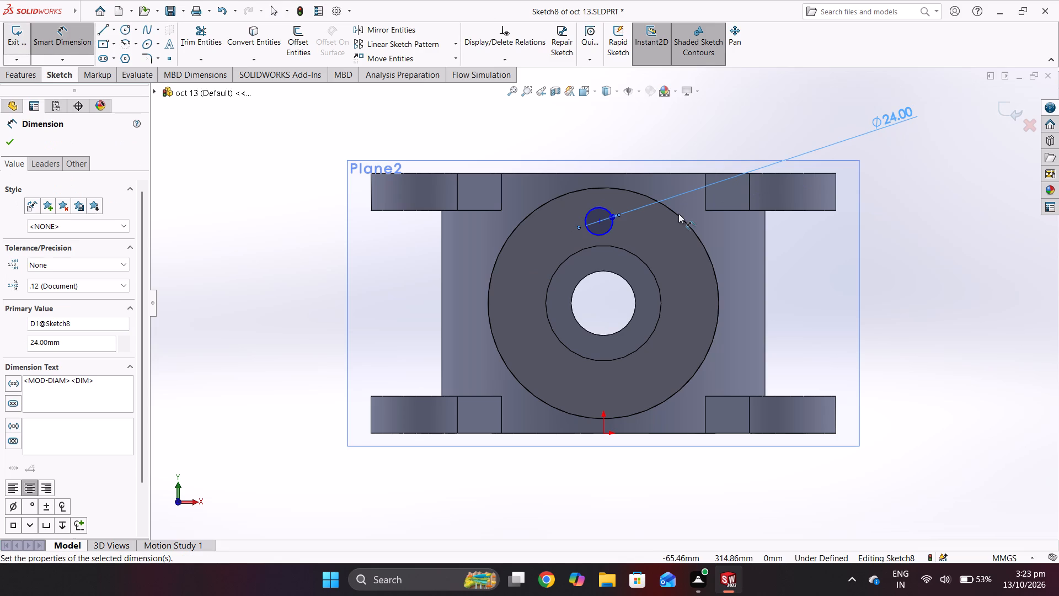
Dimension the vertical distance between the small circle's center and the counterbore's center to 75 mm.
left_click(599, 221)
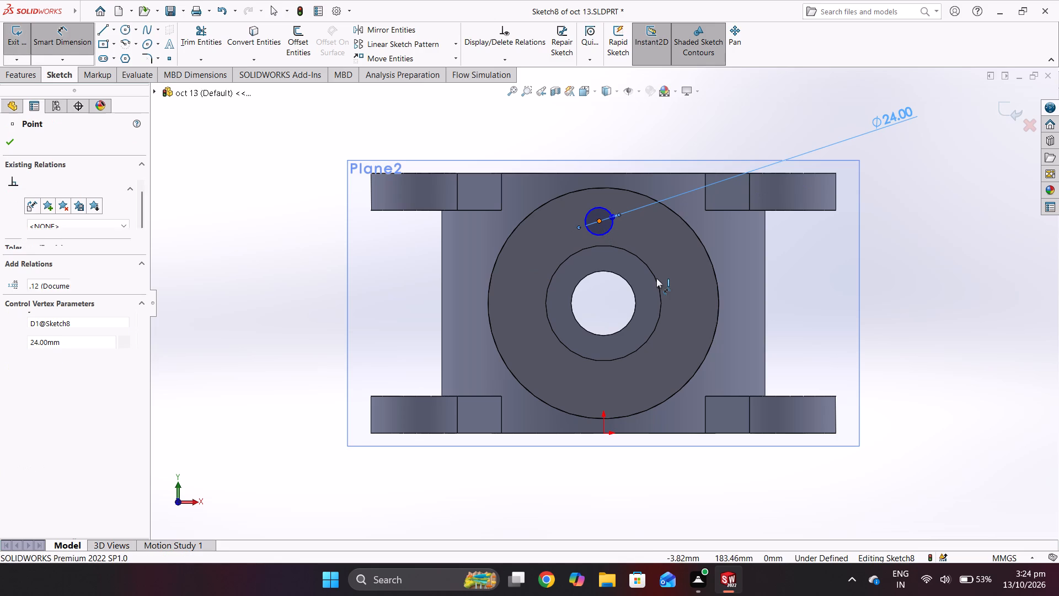
left_click(661, 301)
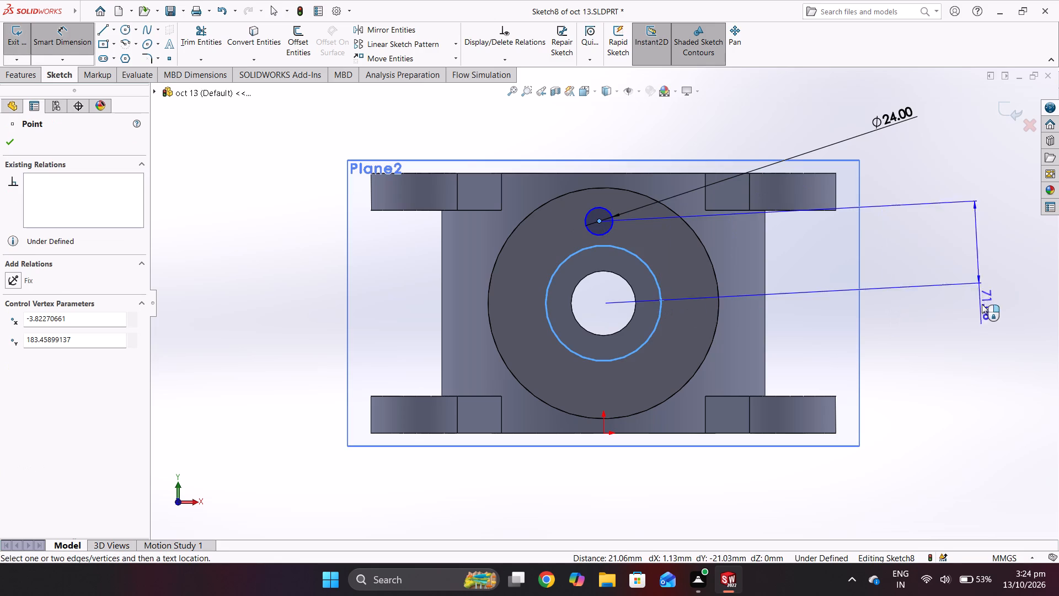
left_click(981, 270)
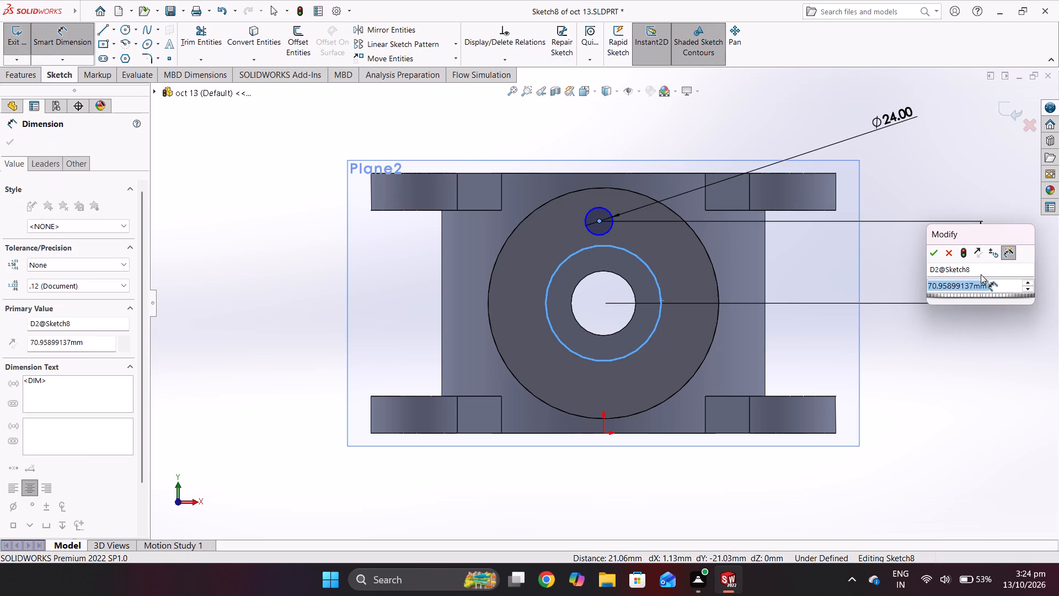
type("75")
key("Return")
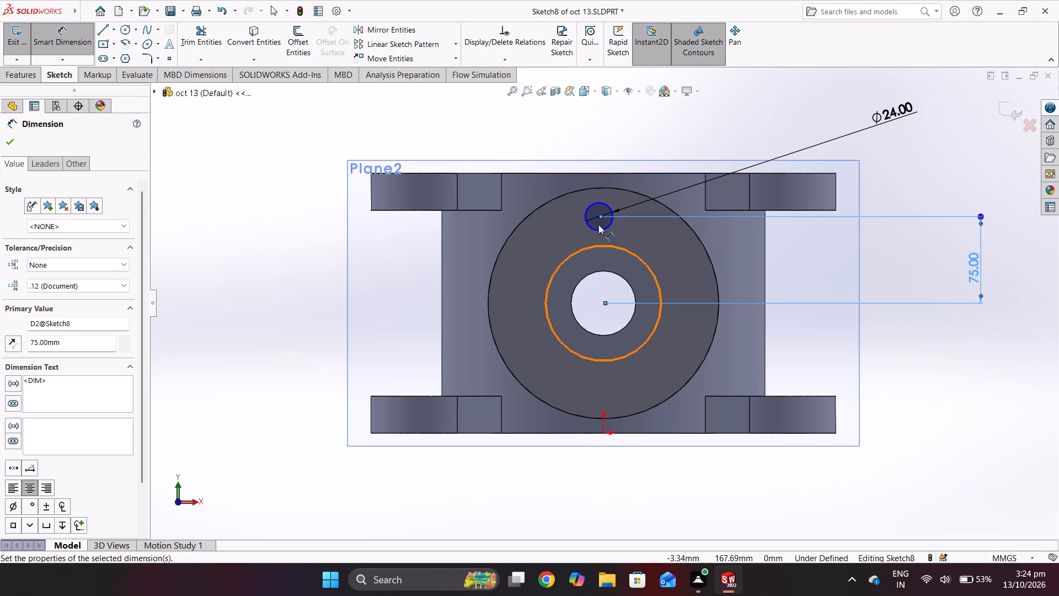
left_click(77, 35)
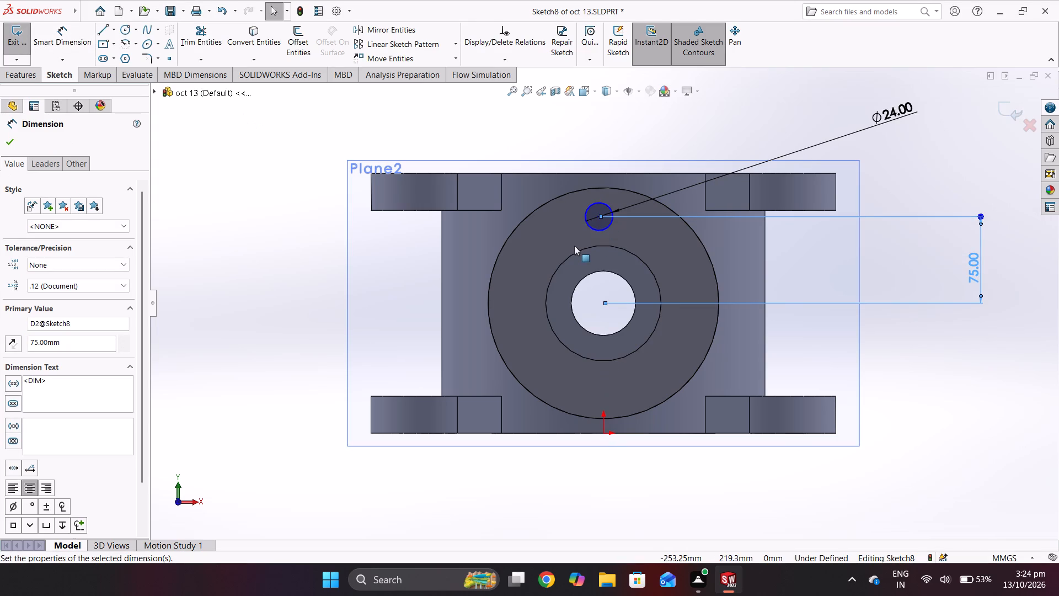
Add a Vertical relation between the 24 mm circle's center and the origin.
left_click(598, 215)
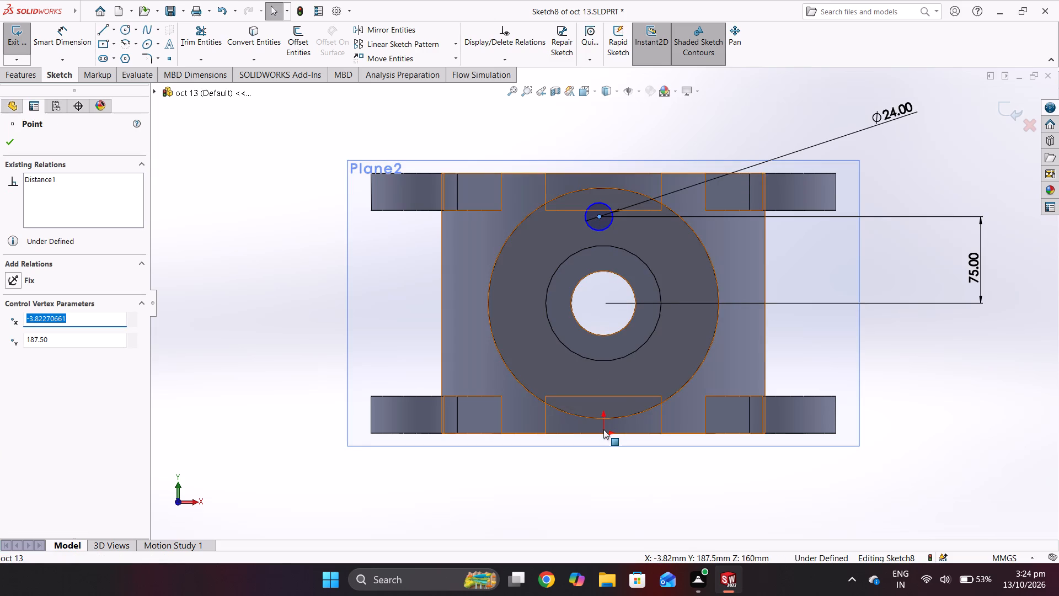
left_click(604, 433, "ctrl")
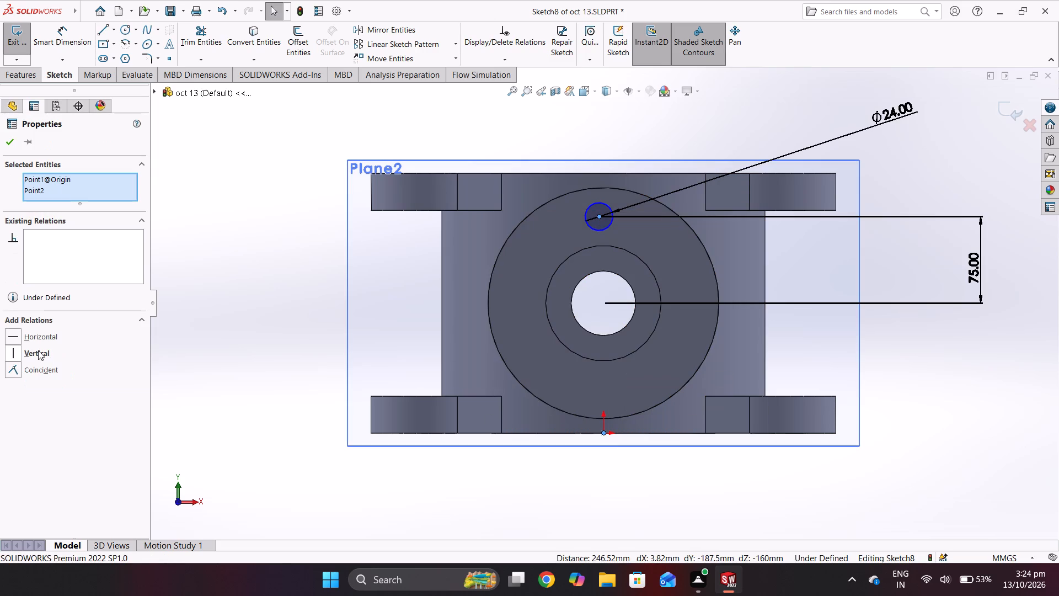
left_click(38, 350)
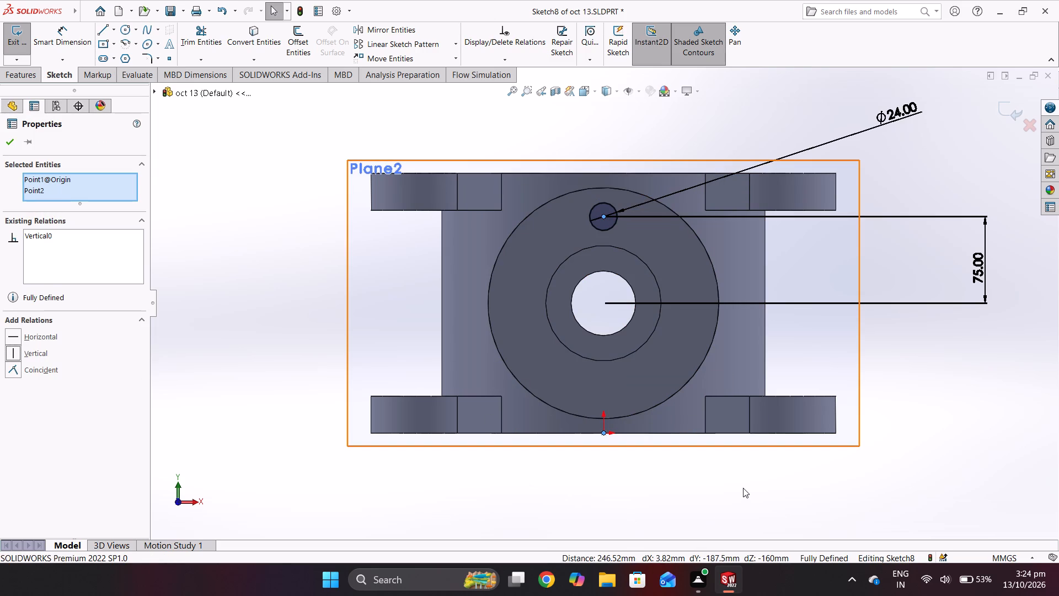
Cut the 24 mm circle into the side boss's face with a Blind Extruded Cut 15 mm deep.
left_click(34, 69)
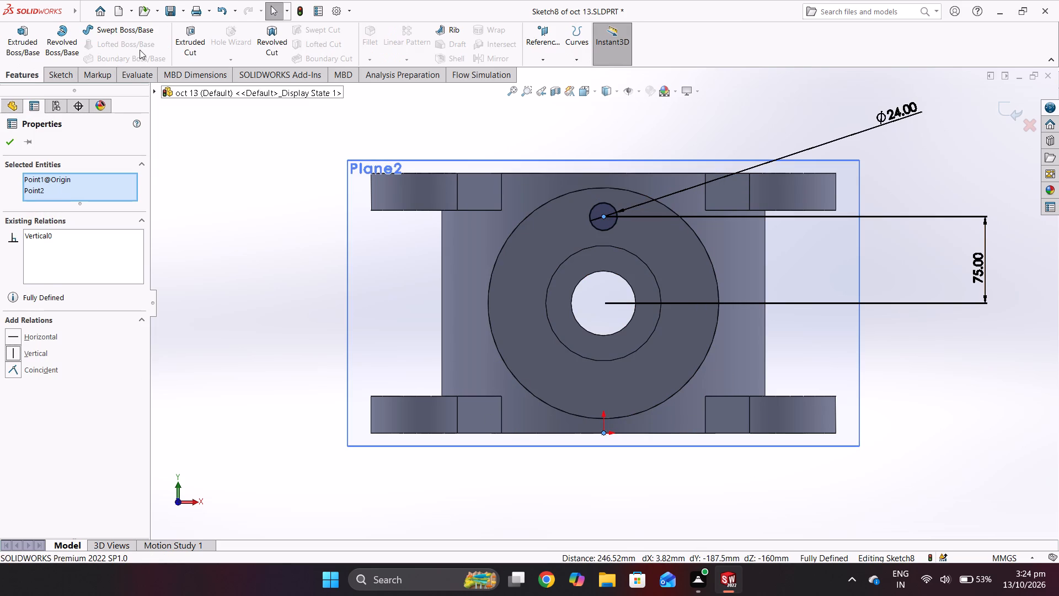
left_click(197, 44)
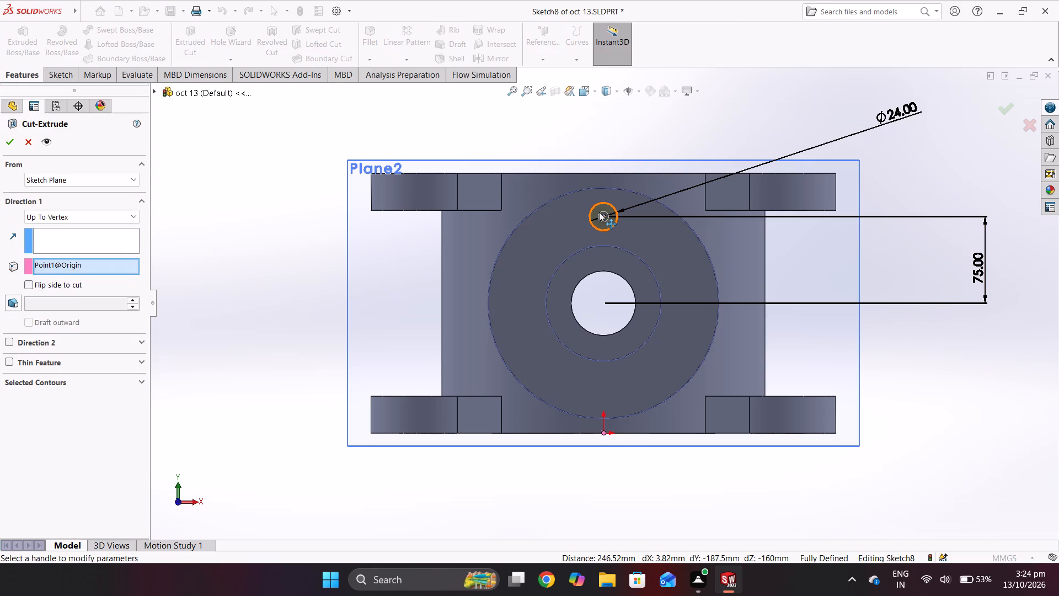
left_click(605, 206)
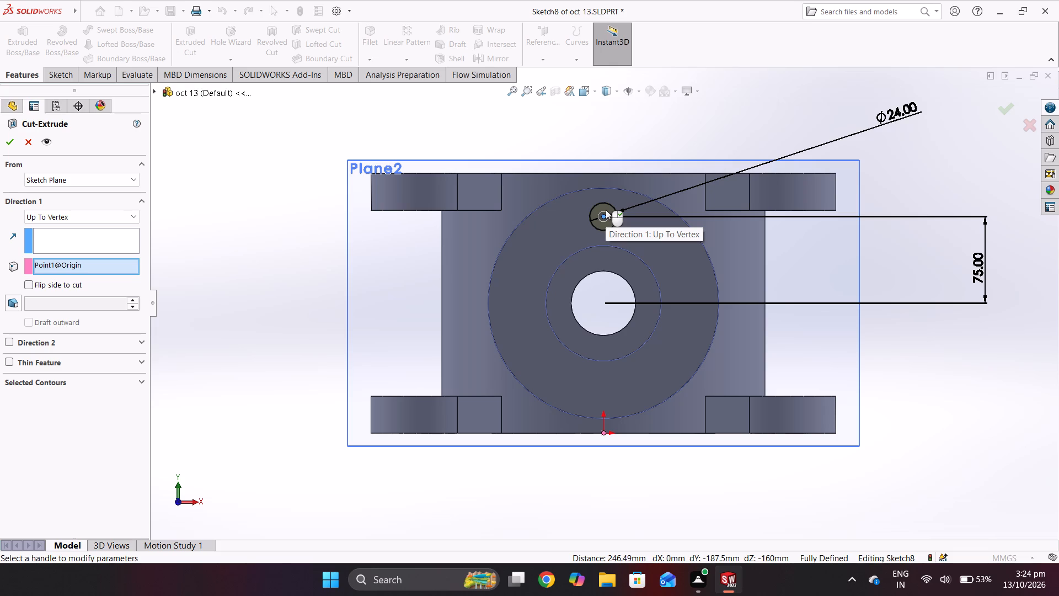
left_click(83, 214)
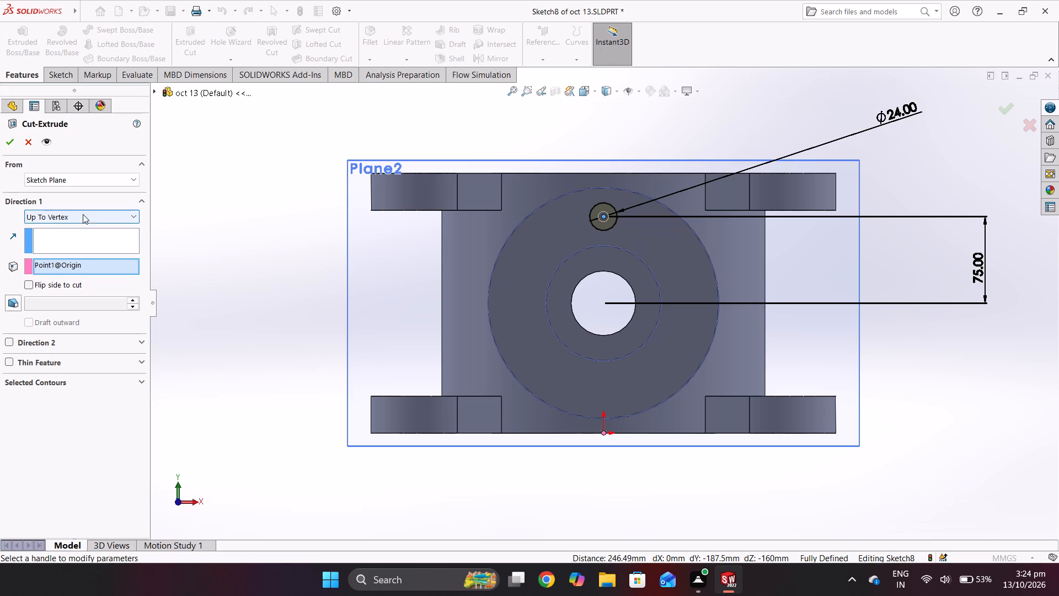
left_click(84, 227)
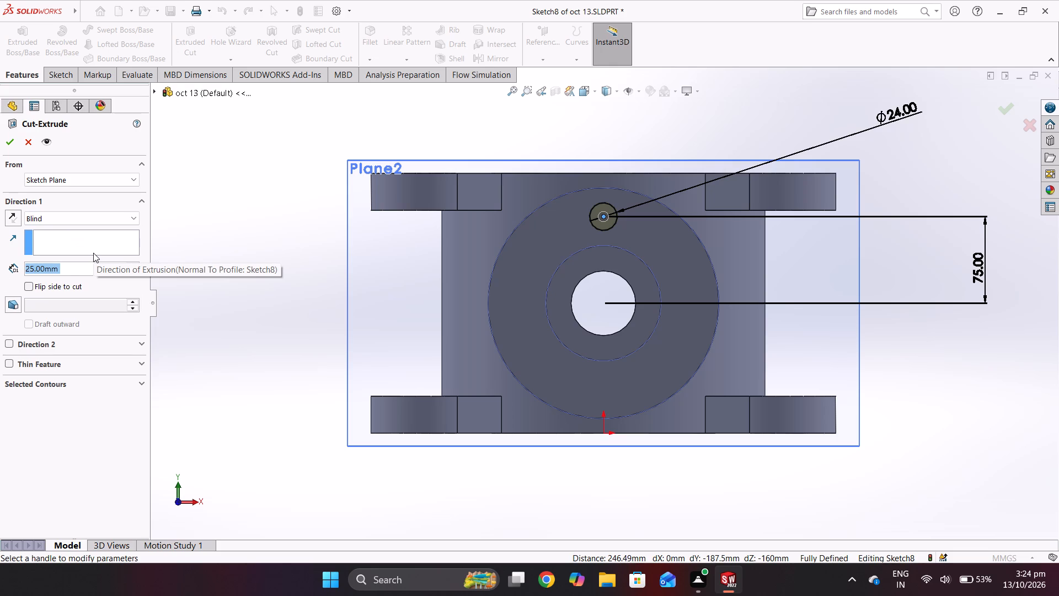
type("15")
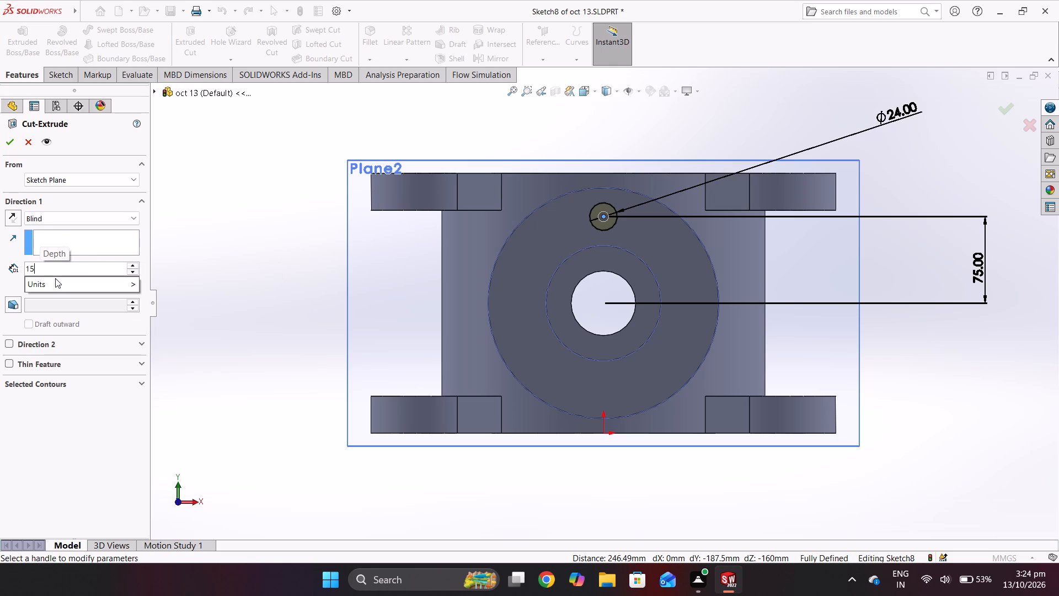
key("Return")
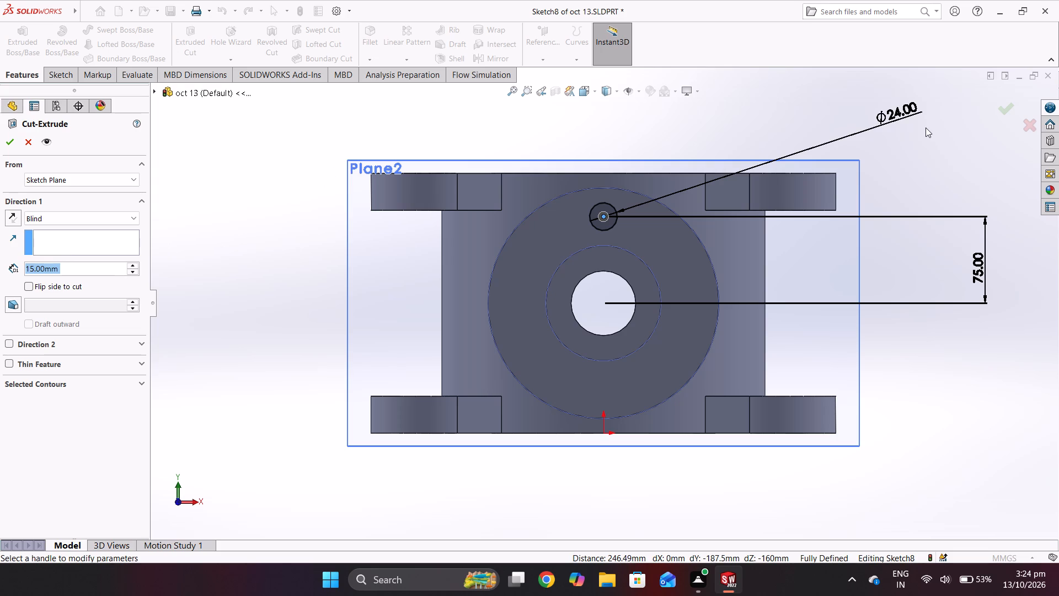
left_click(1000, 108)
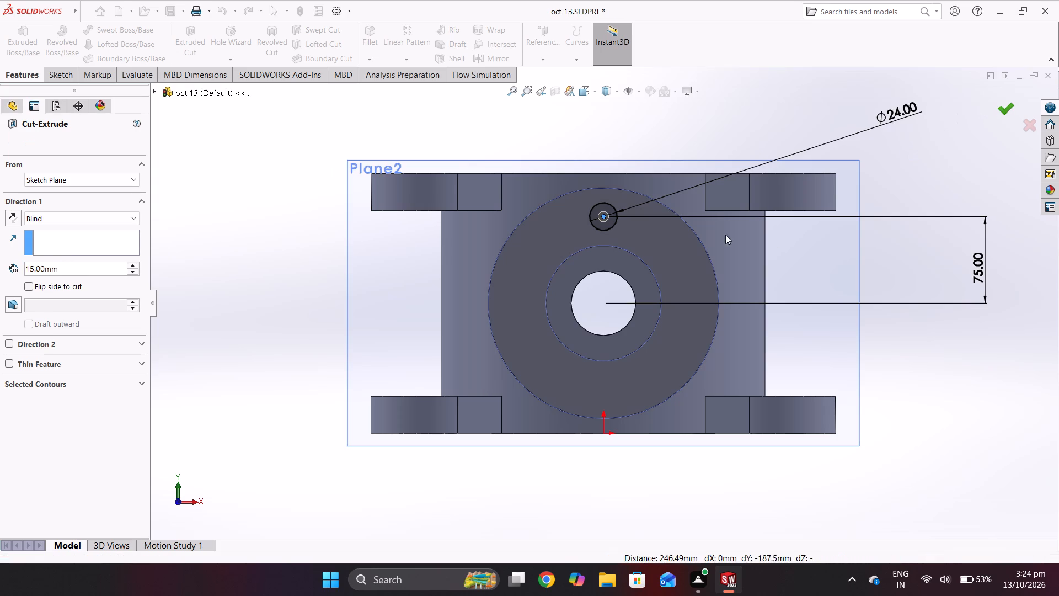
middle_click_drag(668, 238, 676, 289)
middle_click_drag(677, 325, 681, 349)
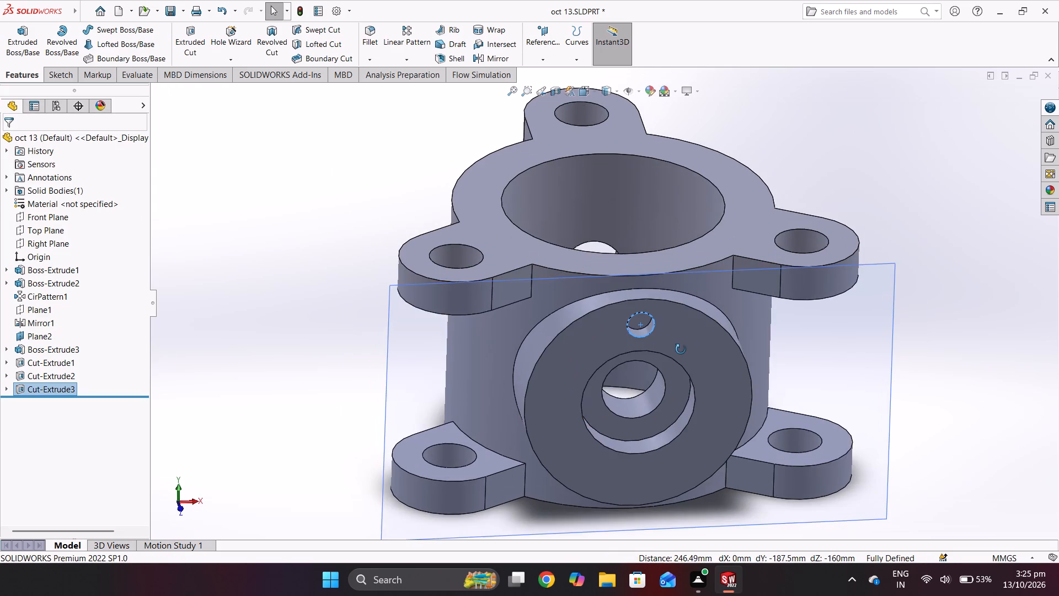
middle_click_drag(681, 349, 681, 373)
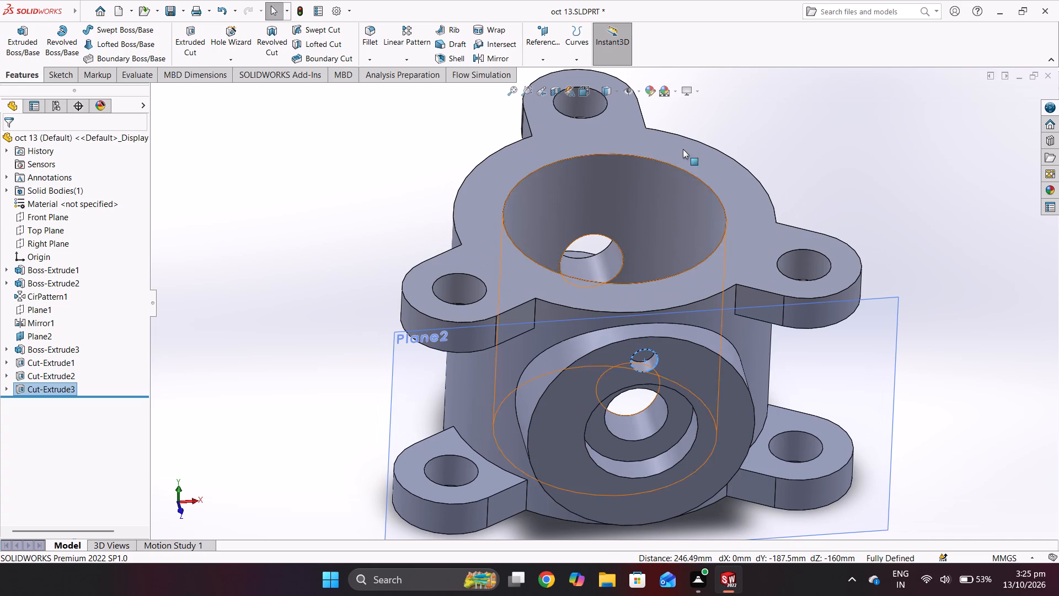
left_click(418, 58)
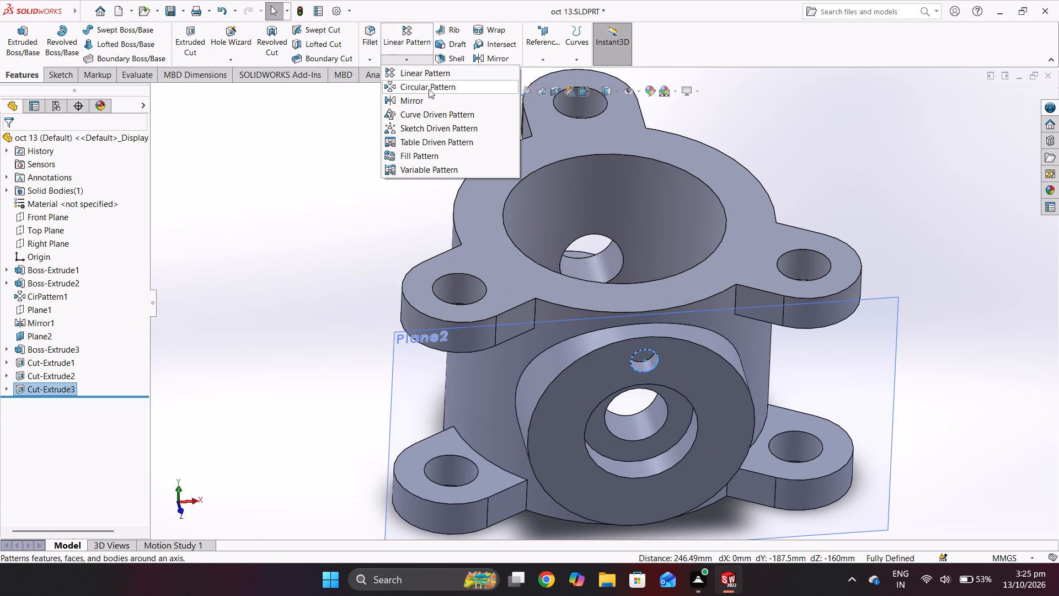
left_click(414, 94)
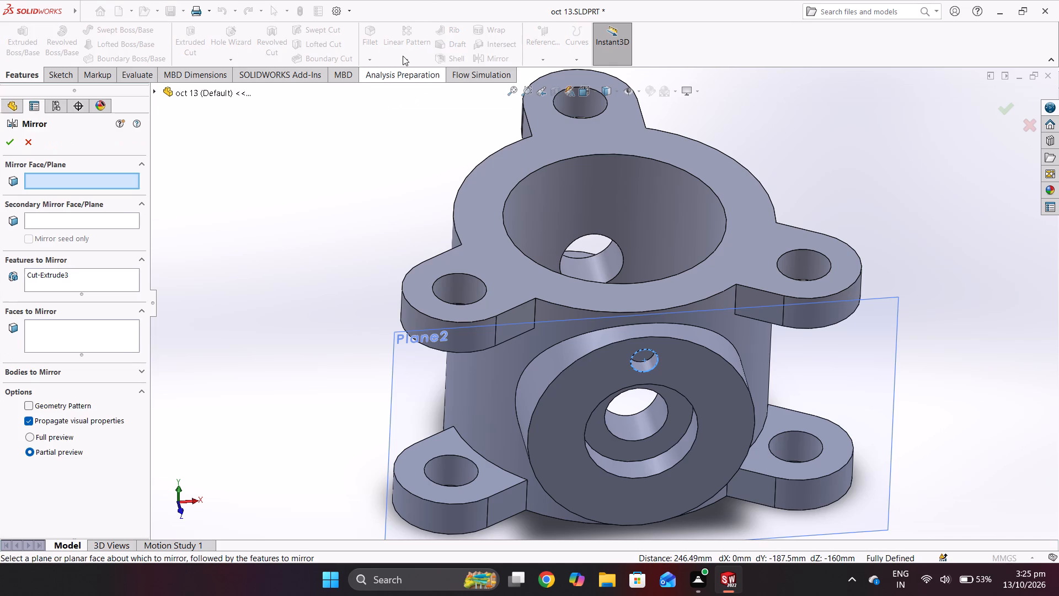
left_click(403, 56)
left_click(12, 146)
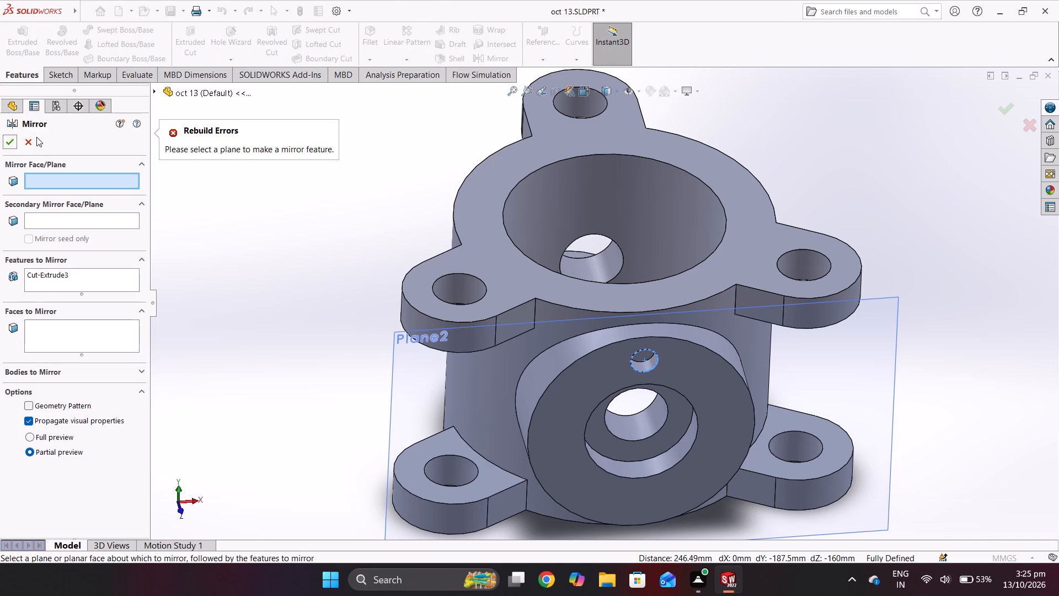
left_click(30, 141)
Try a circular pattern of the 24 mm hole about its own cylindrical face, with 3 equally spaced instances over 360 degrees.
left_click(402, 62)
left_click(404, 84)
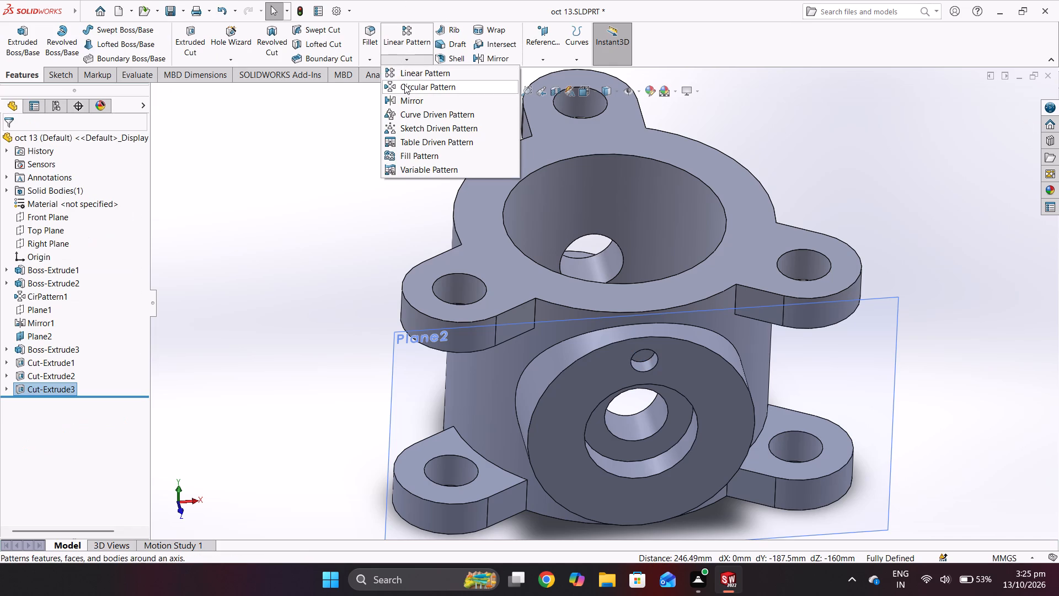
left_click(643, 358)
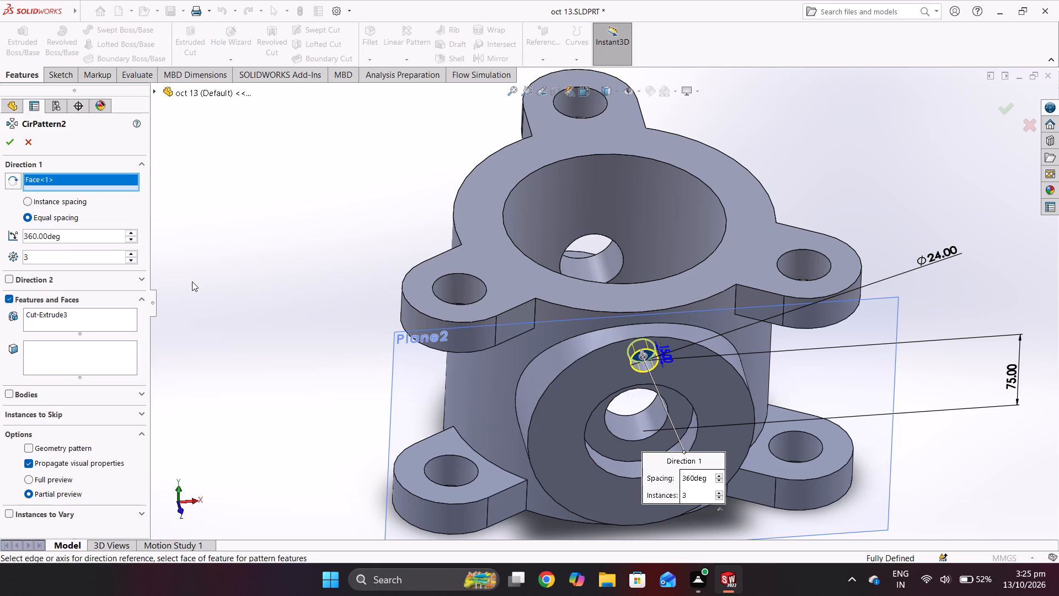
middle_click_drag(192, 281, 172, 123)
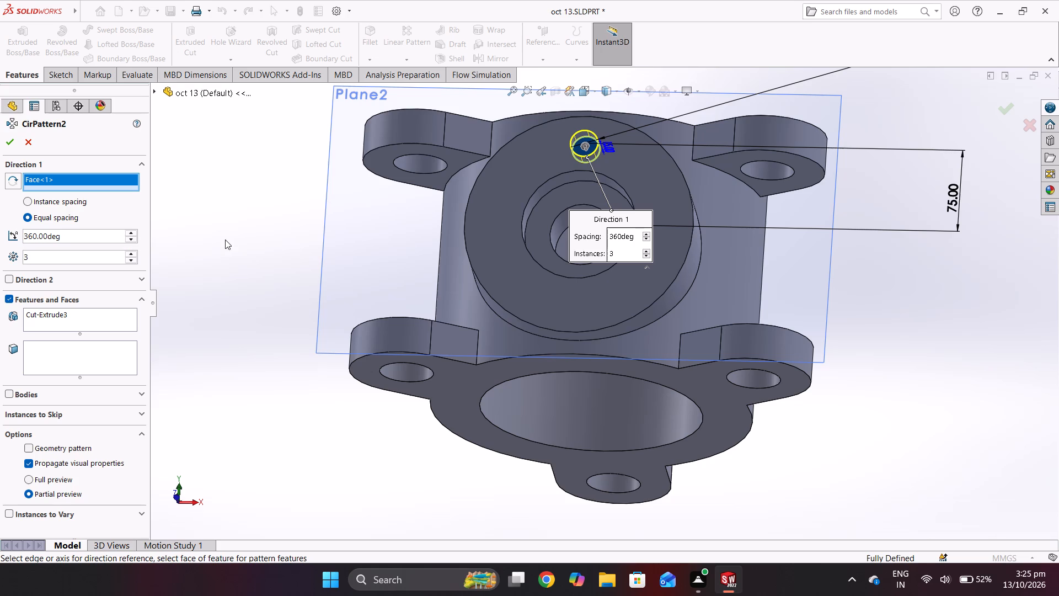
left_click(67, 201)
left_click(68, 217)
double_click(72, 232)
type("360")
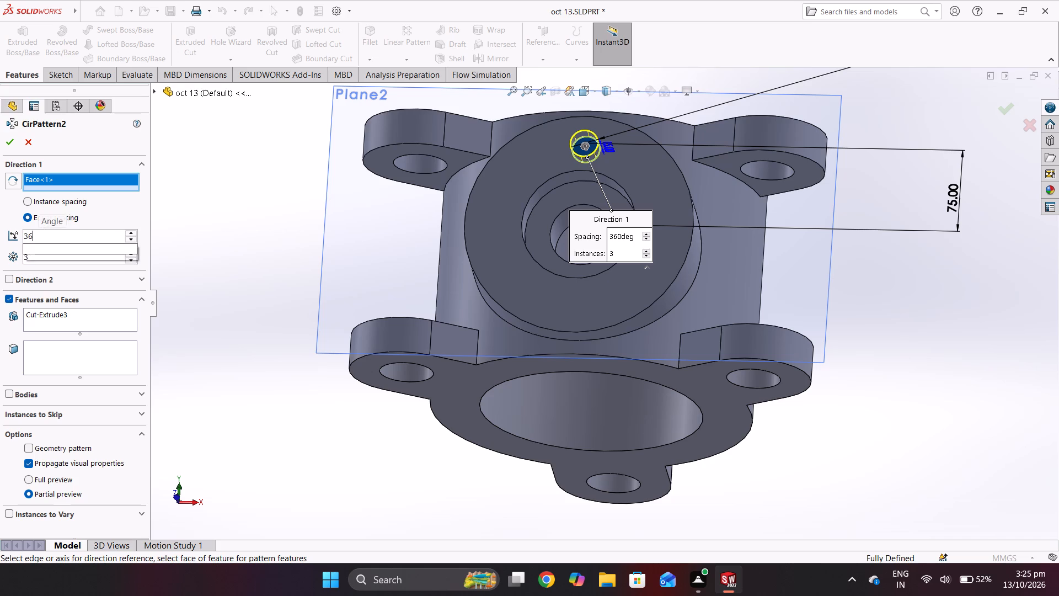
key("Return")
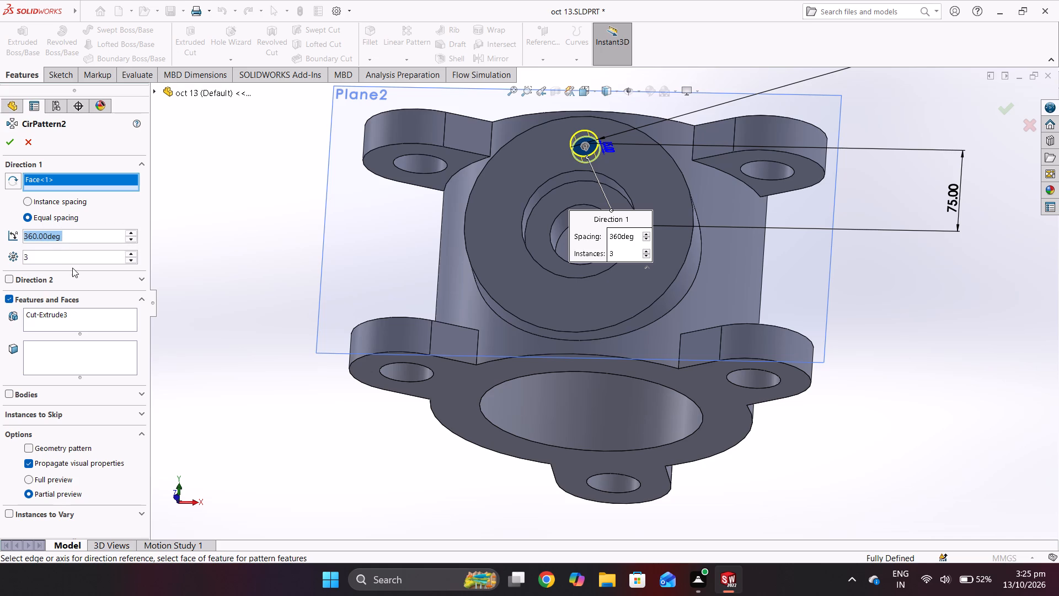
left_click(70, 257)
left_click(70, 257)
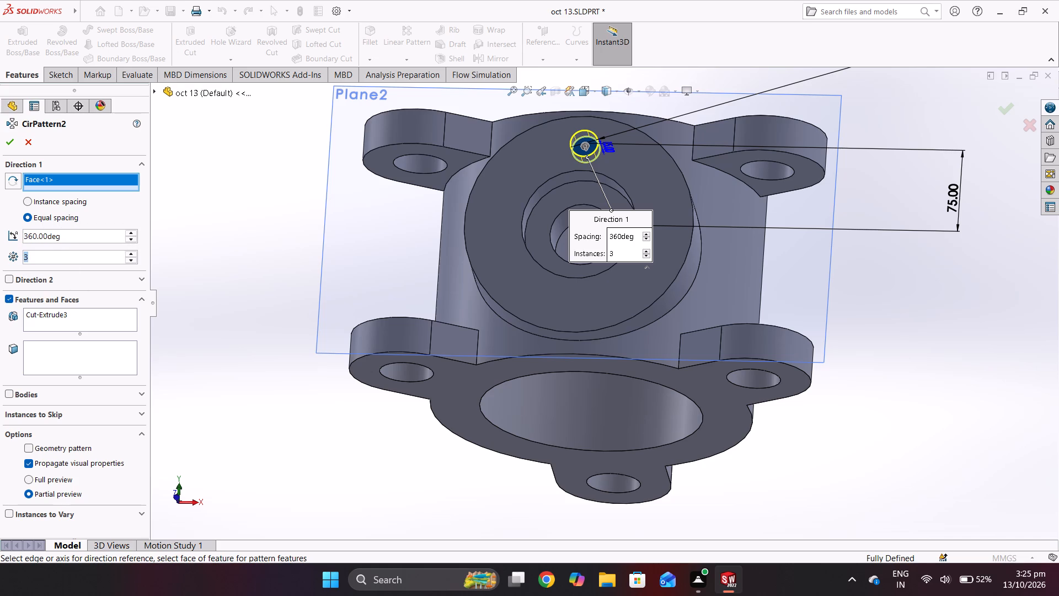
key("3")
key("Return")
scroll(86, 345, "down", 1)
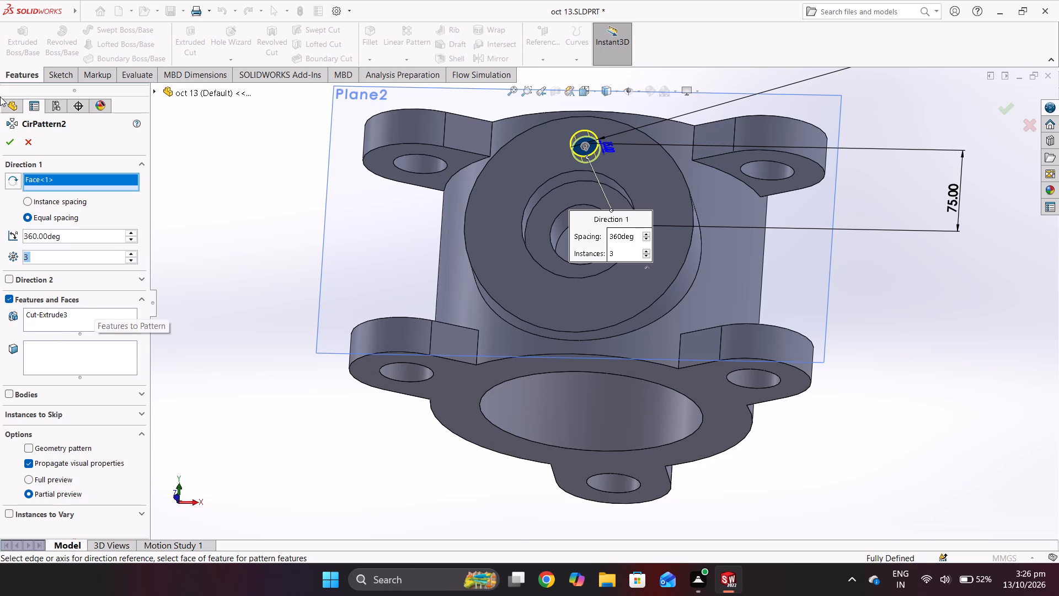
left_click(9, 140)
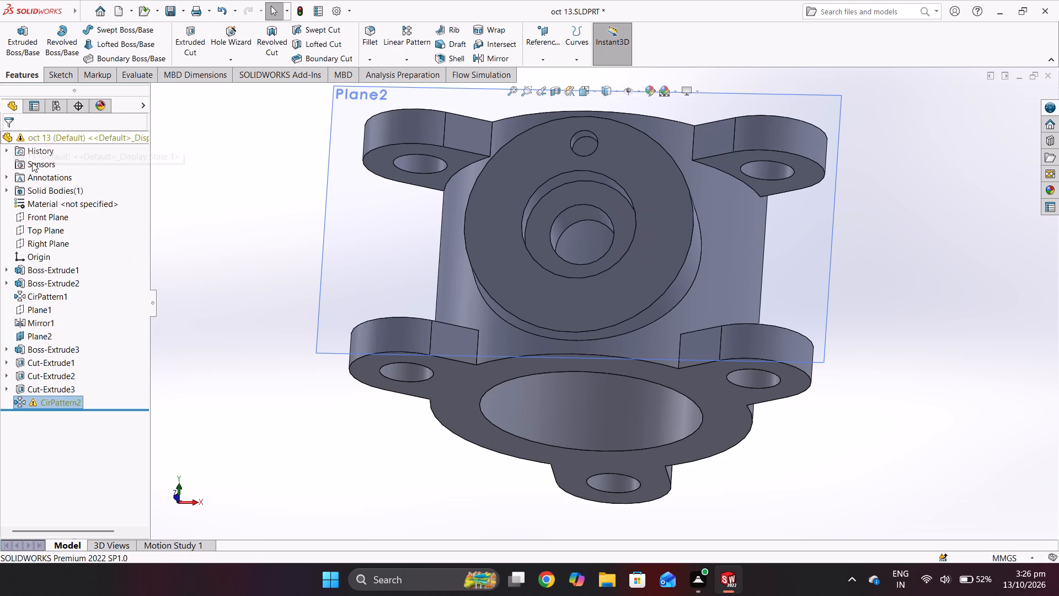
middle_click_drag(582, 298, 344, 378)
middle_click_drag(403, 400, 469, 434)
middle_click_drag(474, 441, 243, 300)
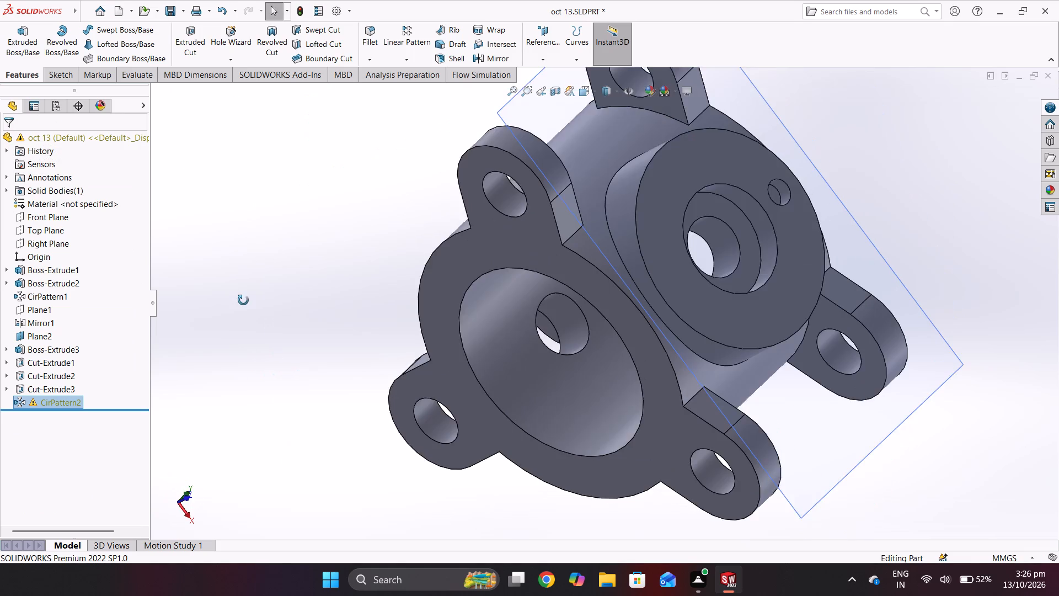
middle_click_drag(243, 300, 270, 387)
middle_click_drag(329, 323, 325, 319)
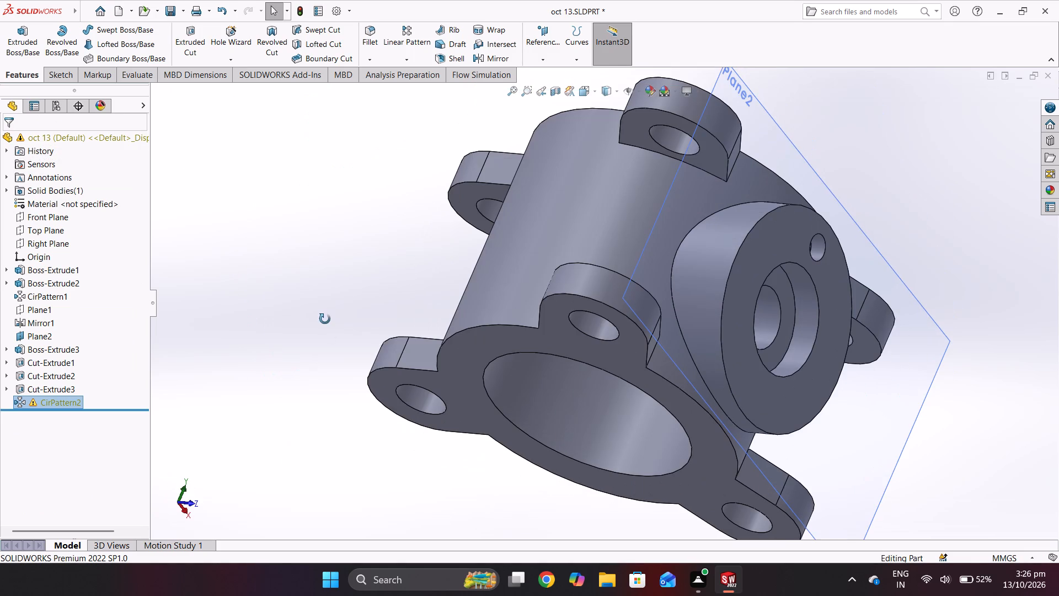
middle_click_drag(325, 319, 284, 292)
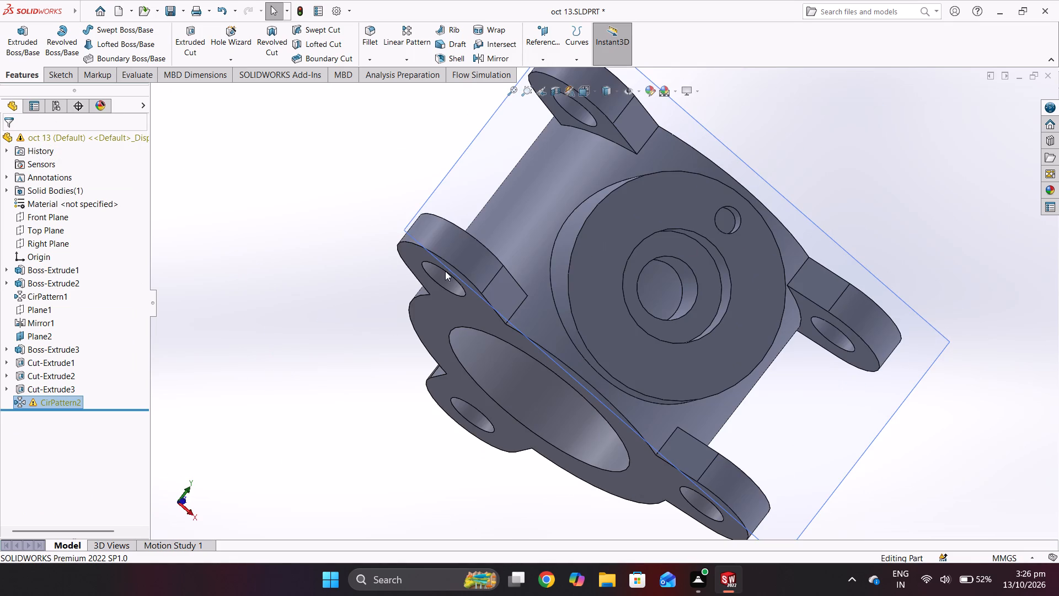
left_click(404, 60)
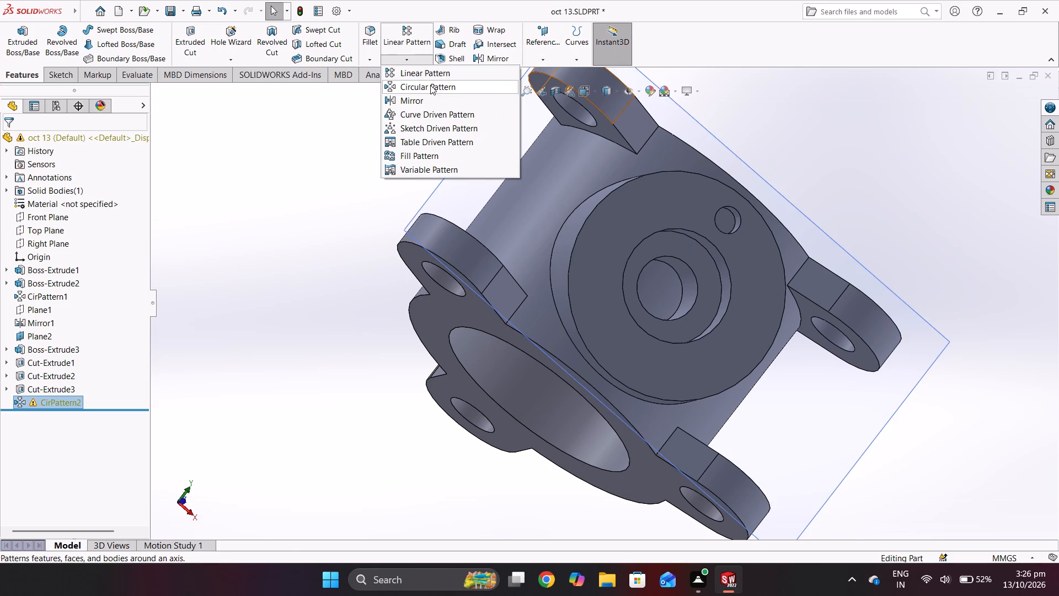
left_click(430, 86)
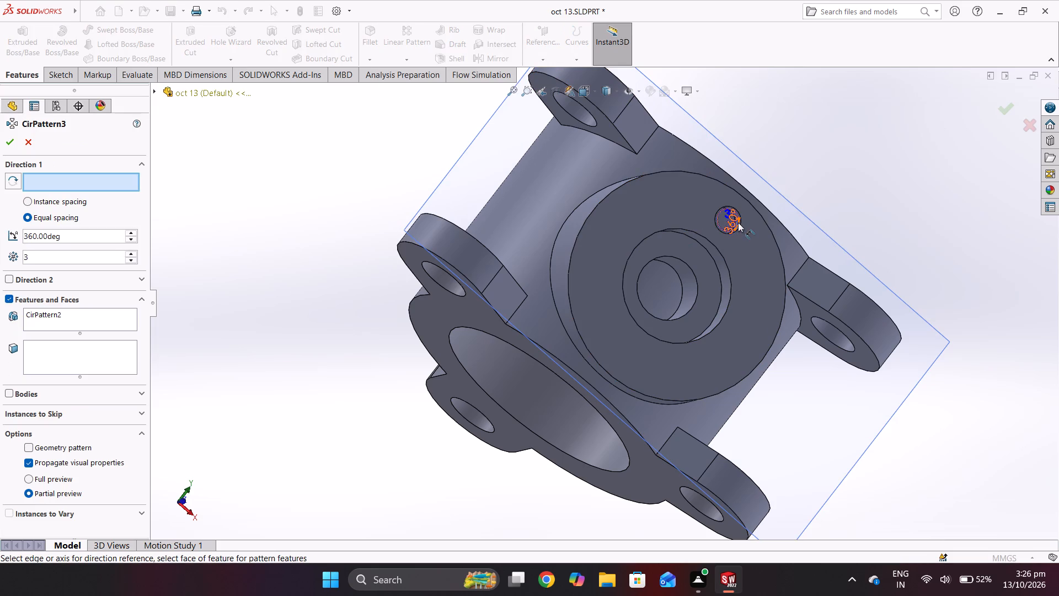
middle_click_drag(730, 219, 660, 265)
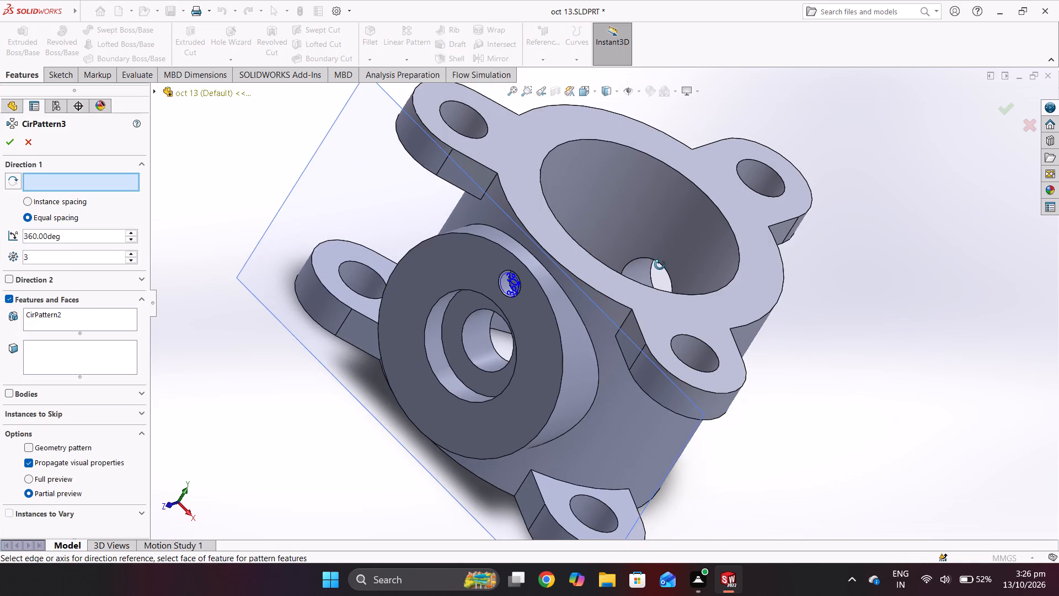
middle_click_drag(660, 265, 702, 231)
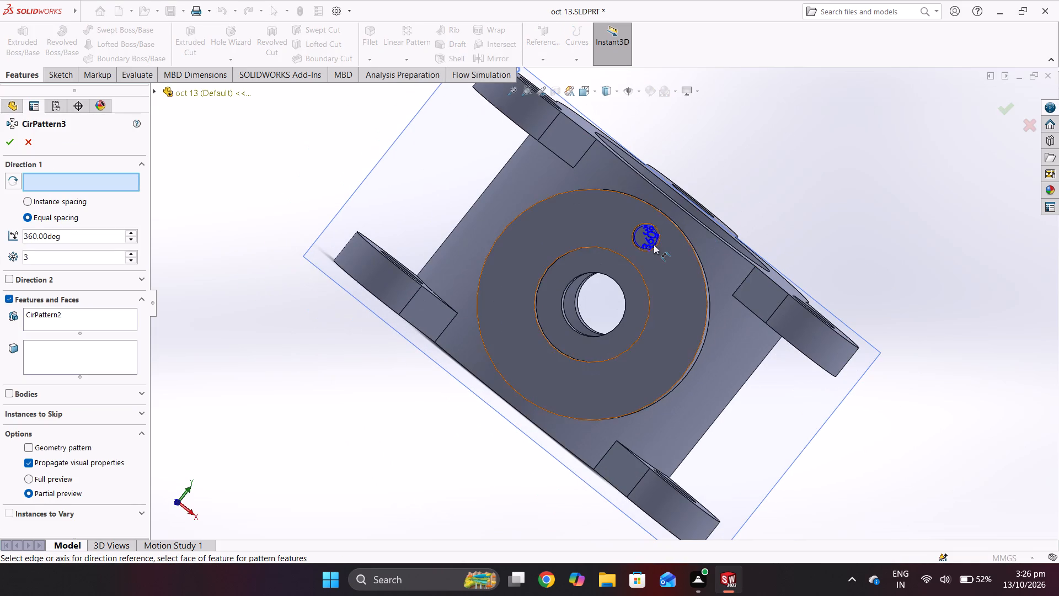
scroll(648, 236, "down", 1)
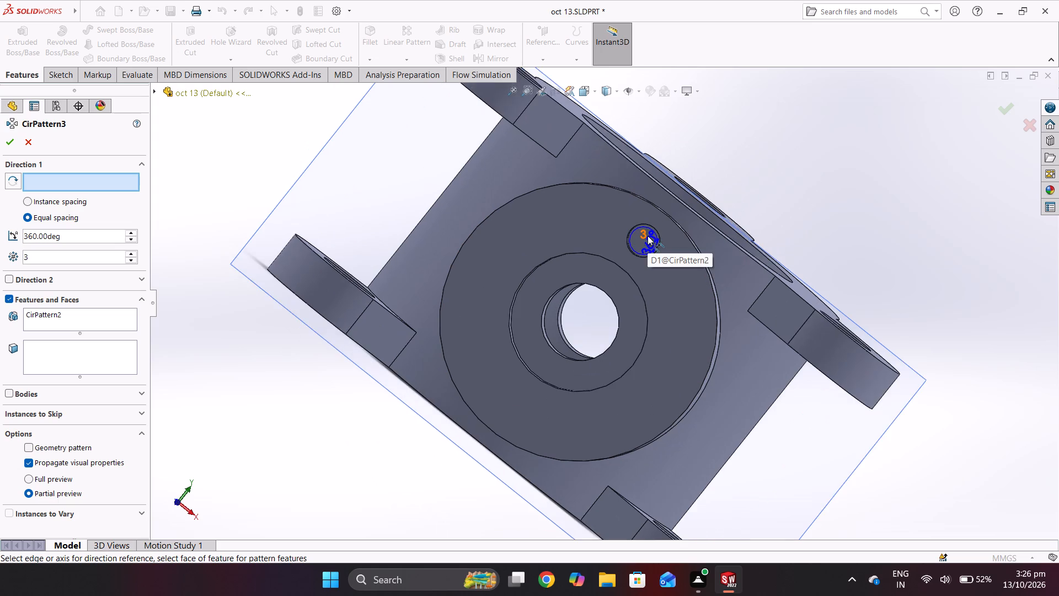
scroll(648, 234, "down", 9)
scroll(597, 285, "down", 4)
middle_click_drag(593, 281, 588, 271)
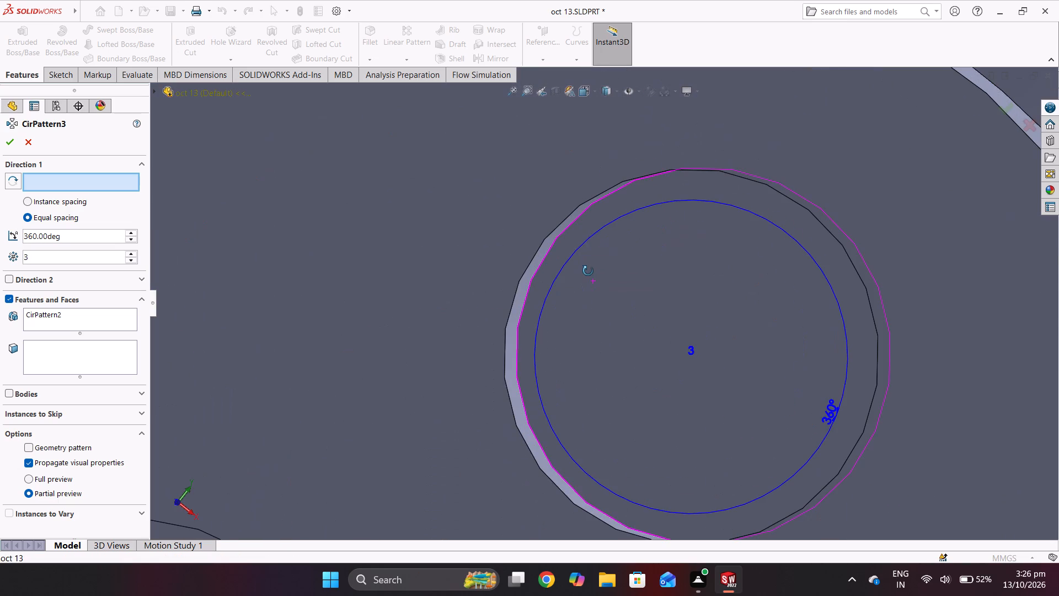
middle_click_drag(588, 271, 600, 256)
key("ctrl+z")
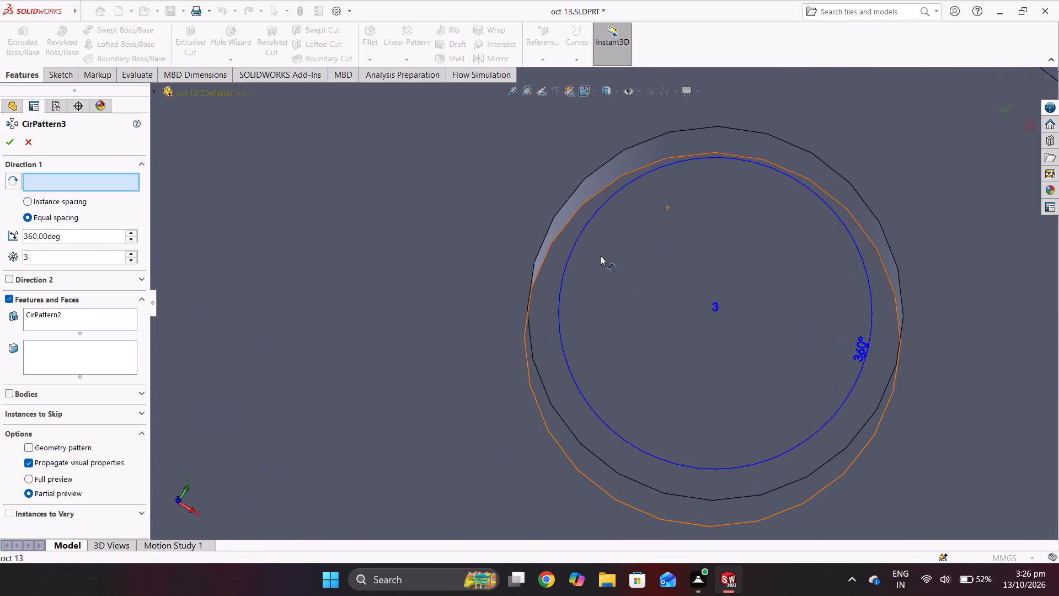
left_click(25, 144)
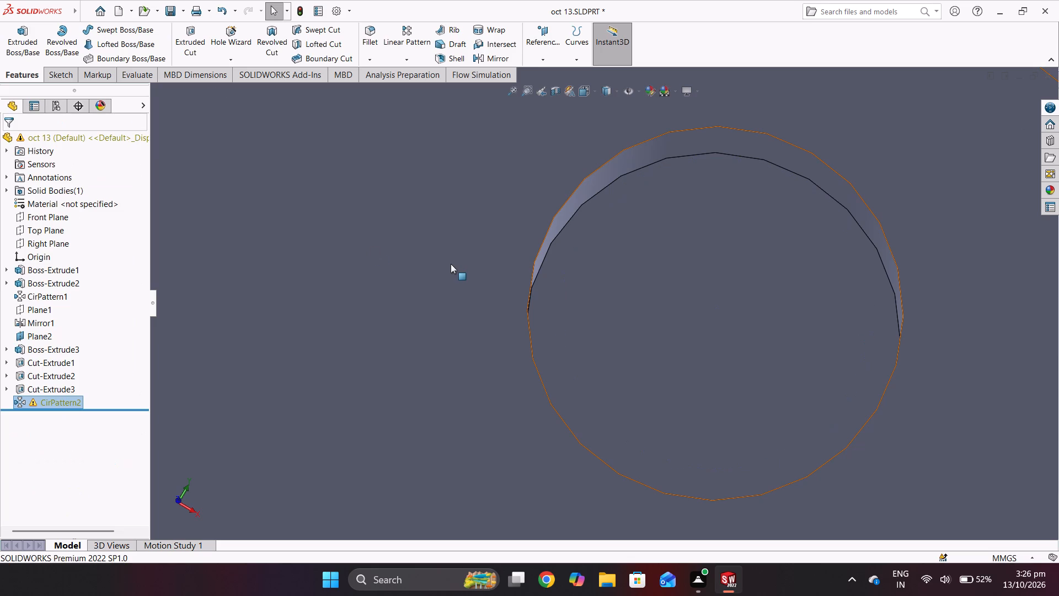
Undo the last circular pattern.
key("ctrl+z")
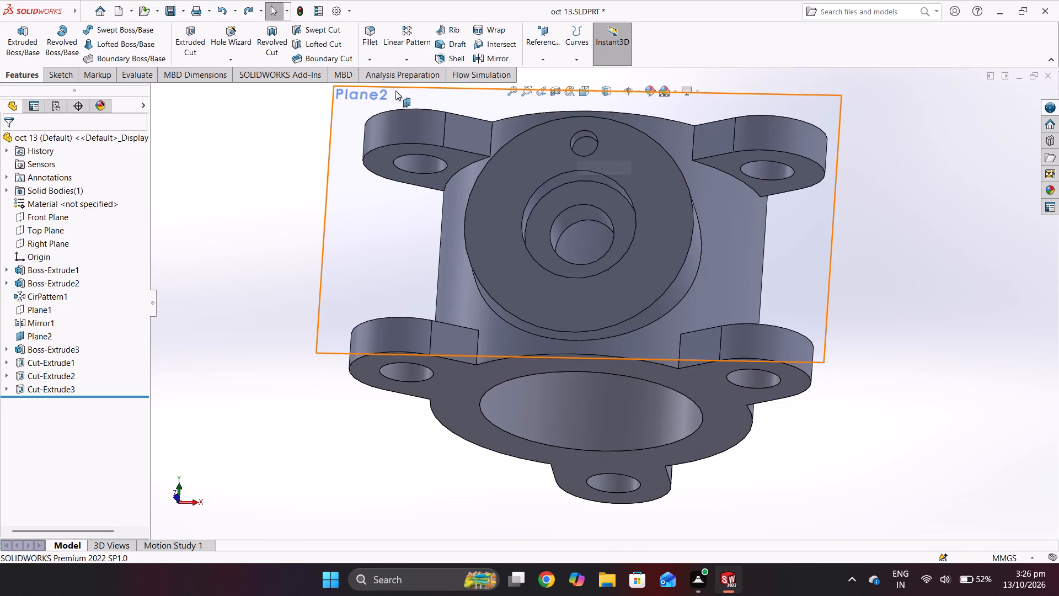
Set up a circular pattern of the 24 mm hole cut with 3 equally spaced instances over 360 degrees.
left_click(410, 61)
left_click(428, 87)
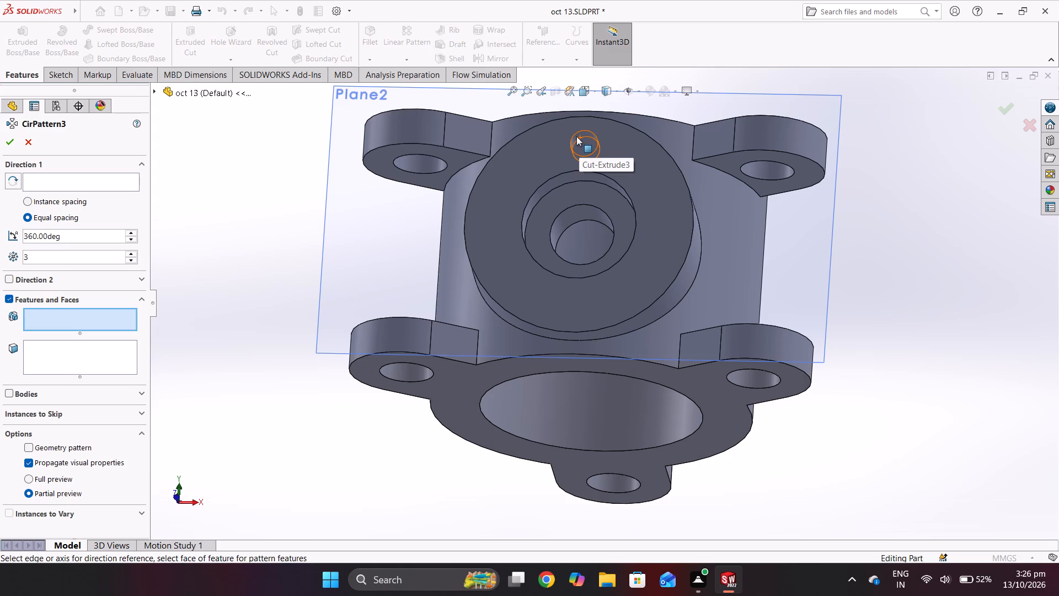
left_click(576, 136)
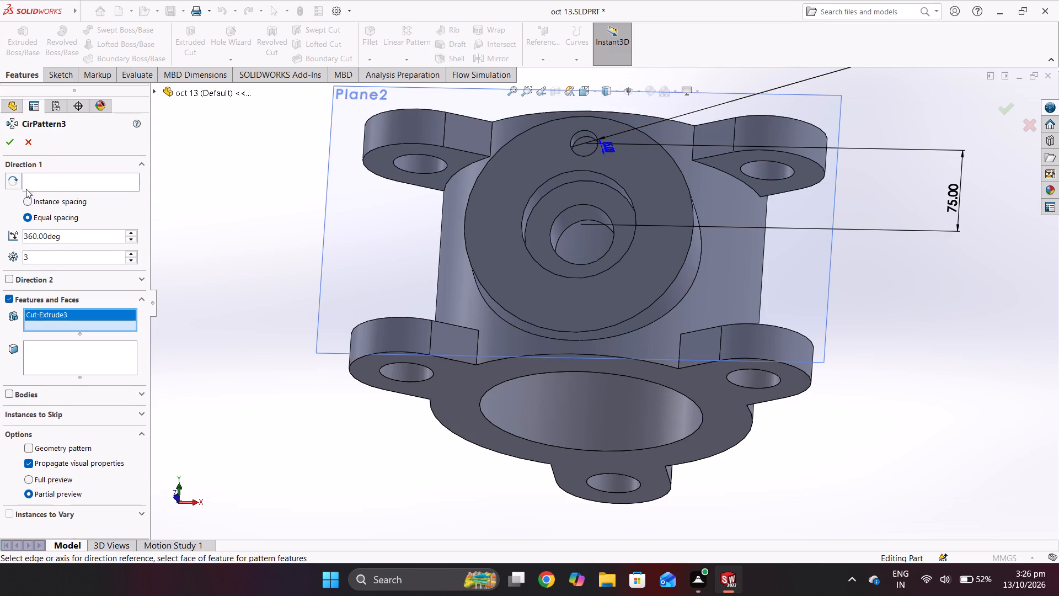
left_click(42, 185)
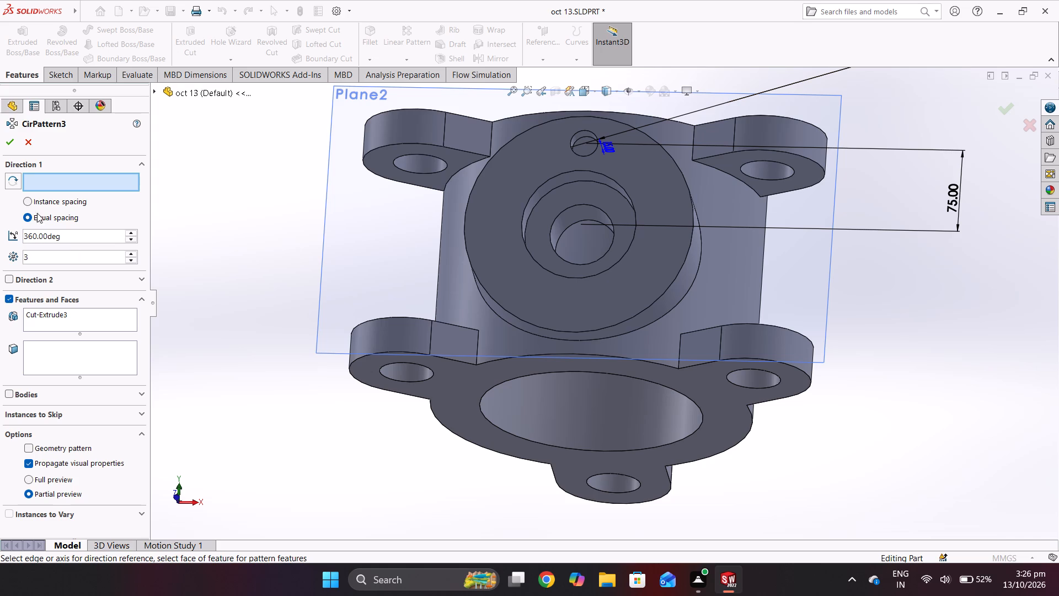
left_click(53, 202)
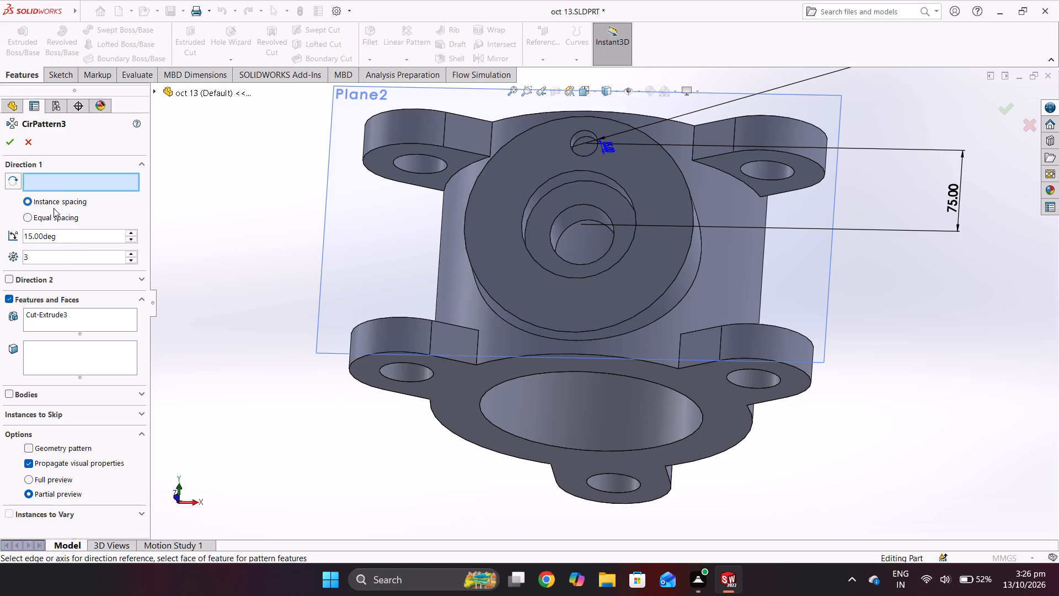
left_click(54, 212)
left_click(69, 315)
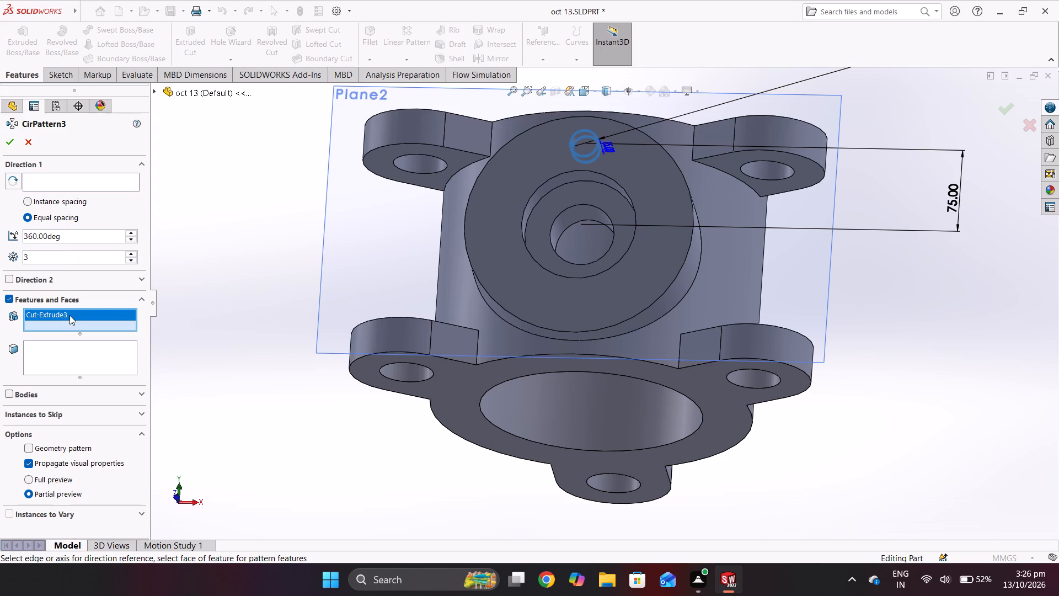
left_click(44, 254)
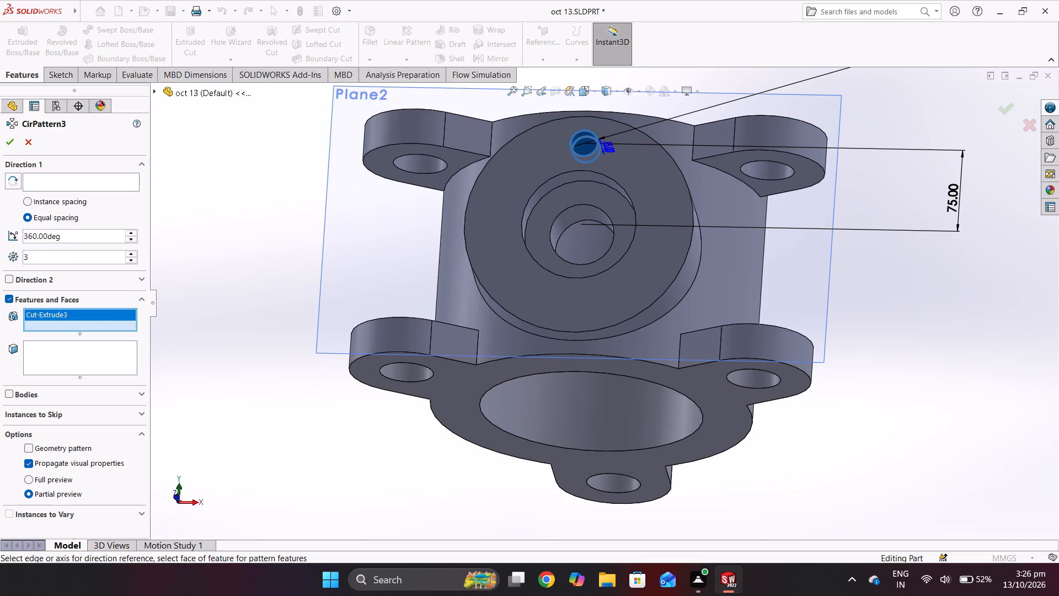
key("6")
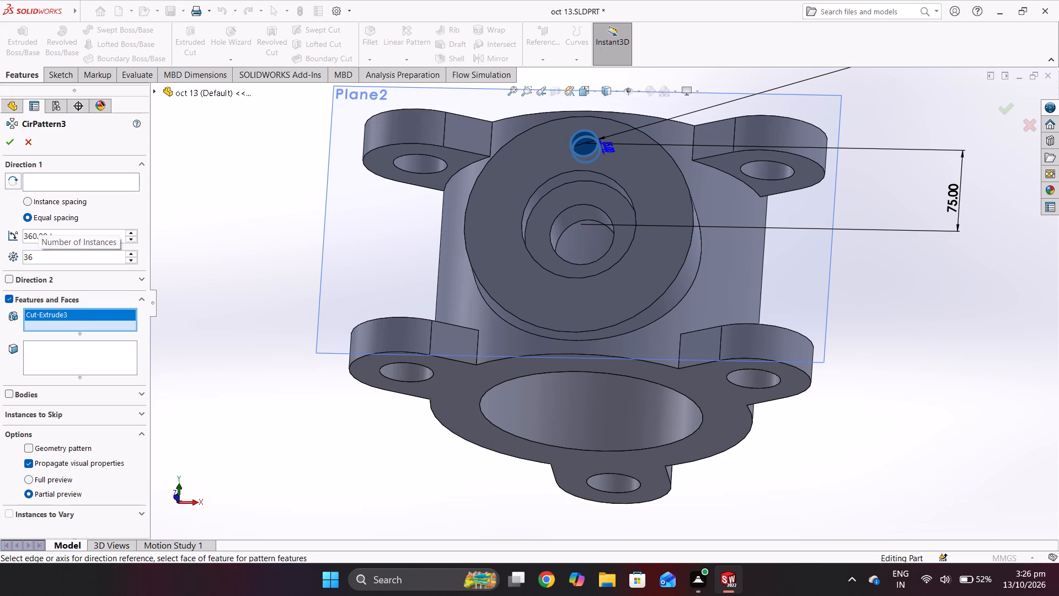
key("Return")
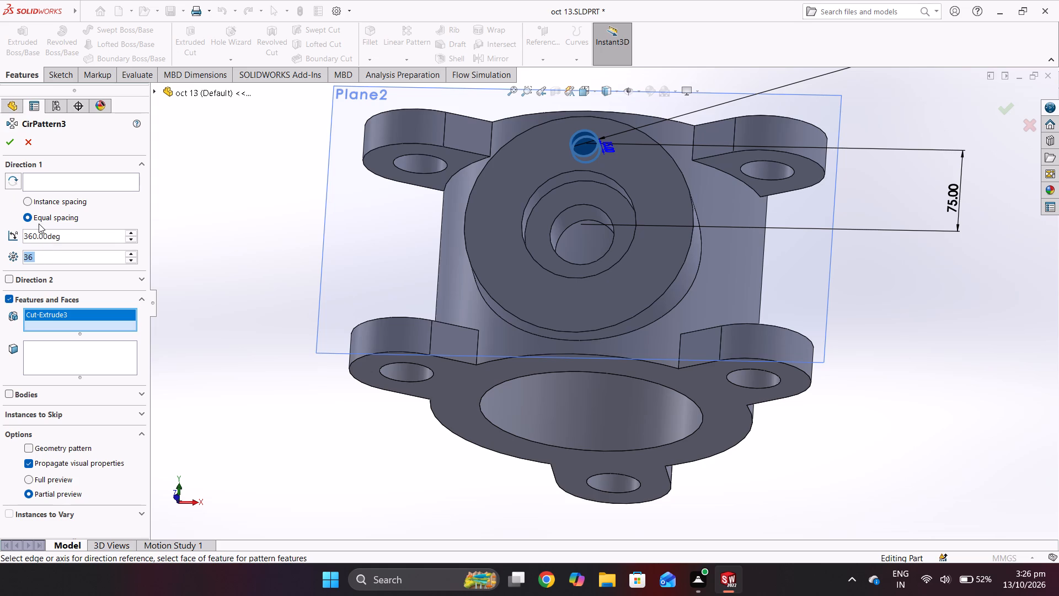
key("3")
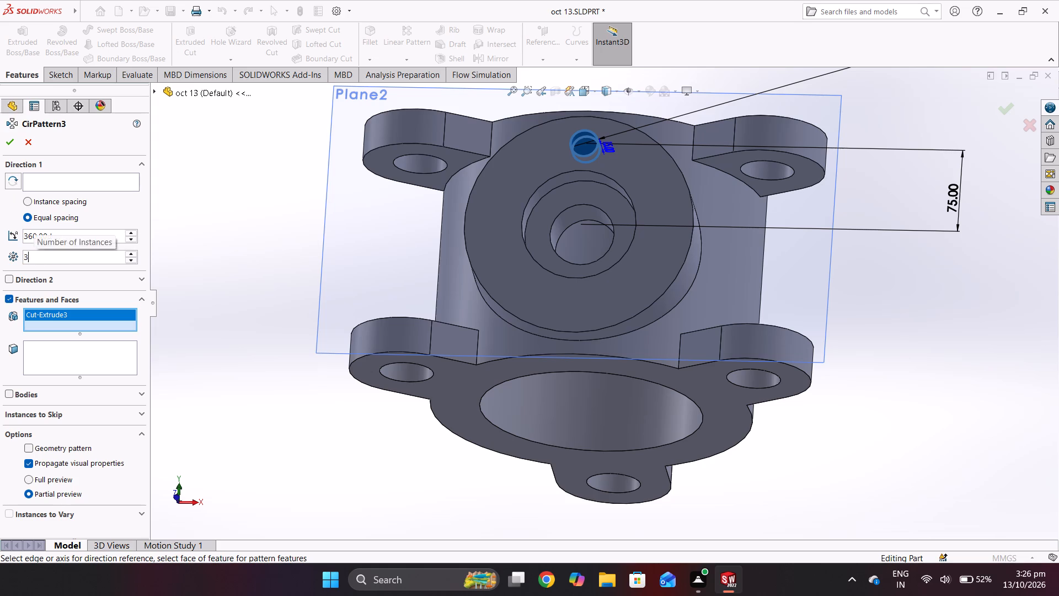
left_click(33, 182)
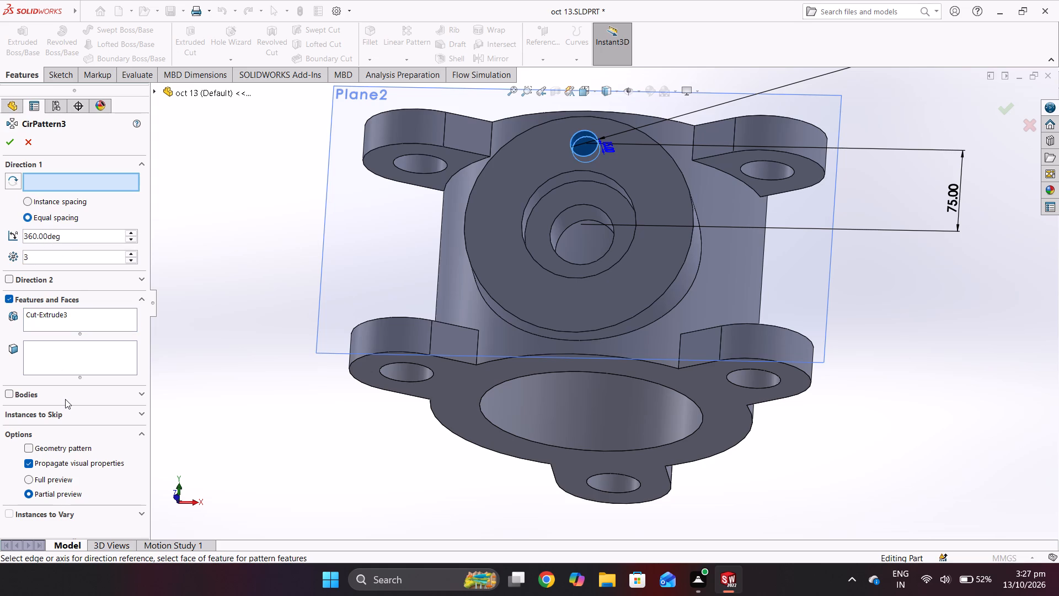
Enable the geometry pattern option and full preview for the circular pattern.
scroll(65, 399, "down", 3)
left_click(51, 448)
left_click(53, 478)
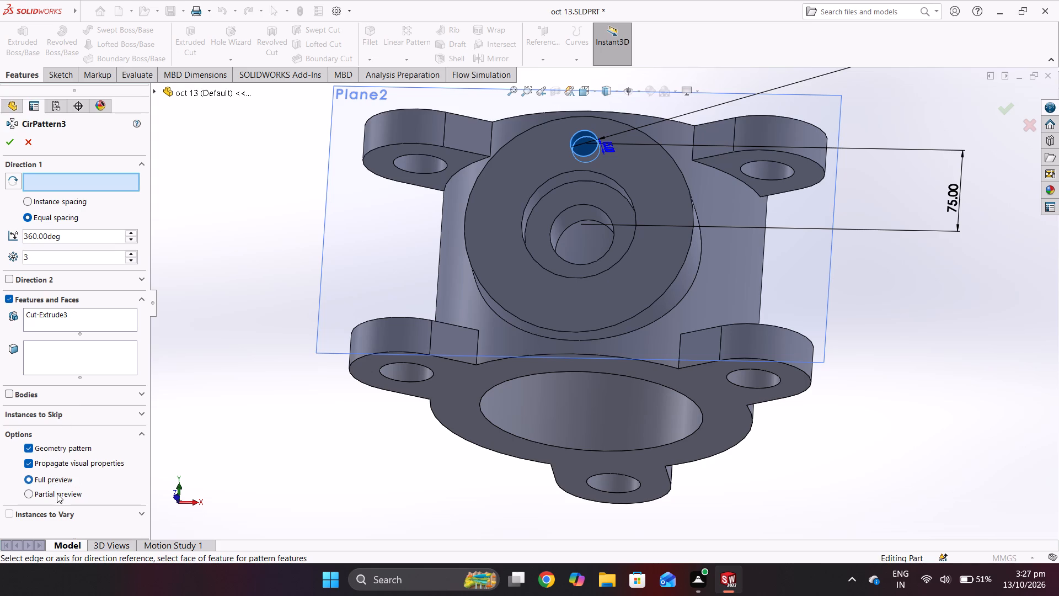
left_click(57, 493)
left_click(62, 481)
Try to create the circular pattern using the 24 mm hole's own cylindrical face as the pattern axis.
middle_click_drag(330, 434, 224, 271)
middle_click_drag(283, 377, 295, 370)
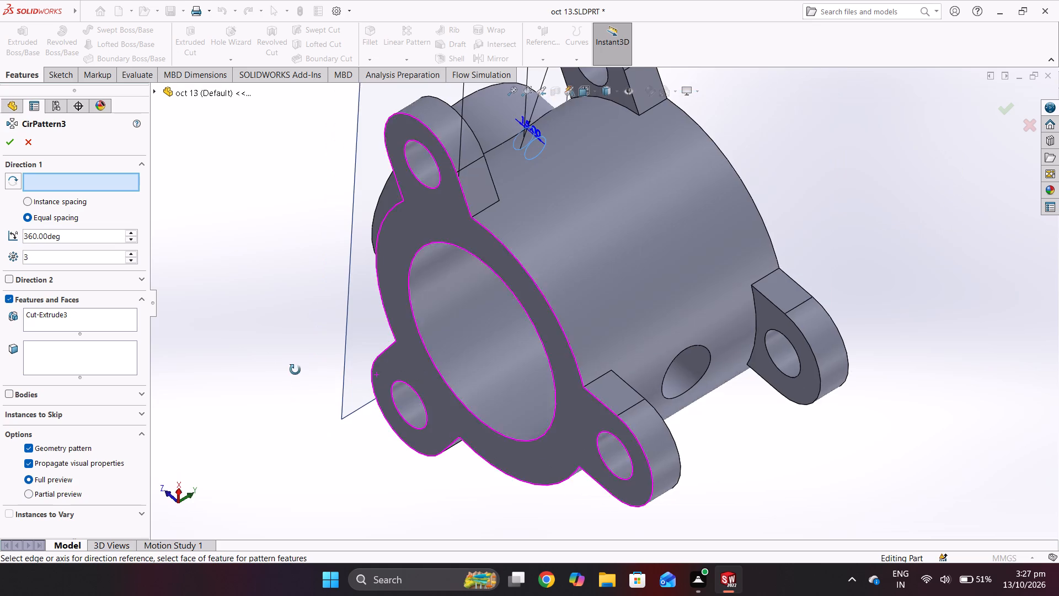
middle_click_drag(295, 370, 388, 286)
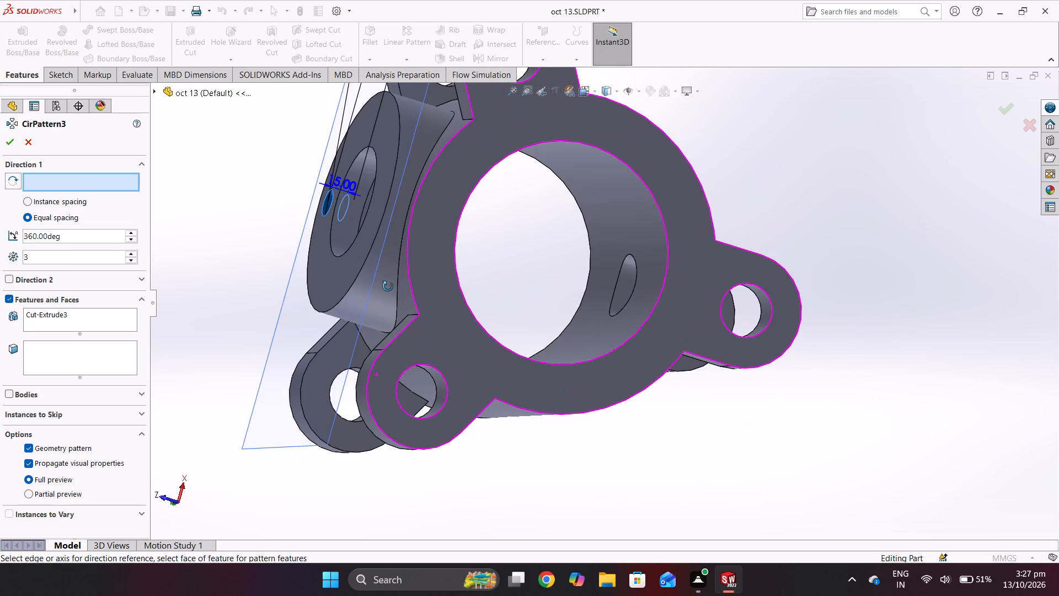
middle_click_drag(388, 286, 321, 311)
middle_click_drag(472, 264, 479, 296)
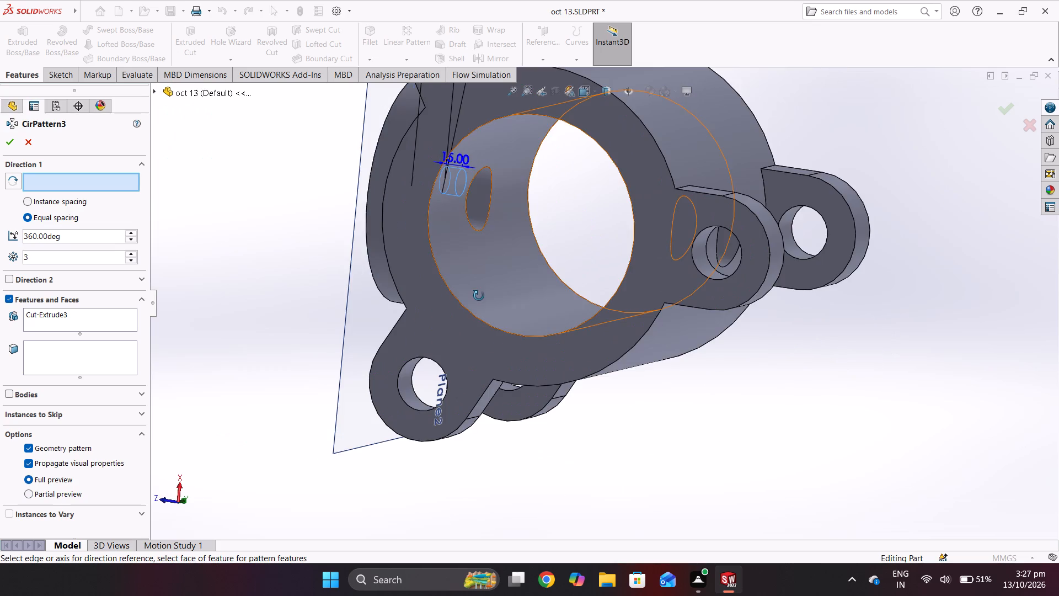
middle_click_drag(479, 296, 486, 412)
middle_click_drag(519, 305, 627, 417)
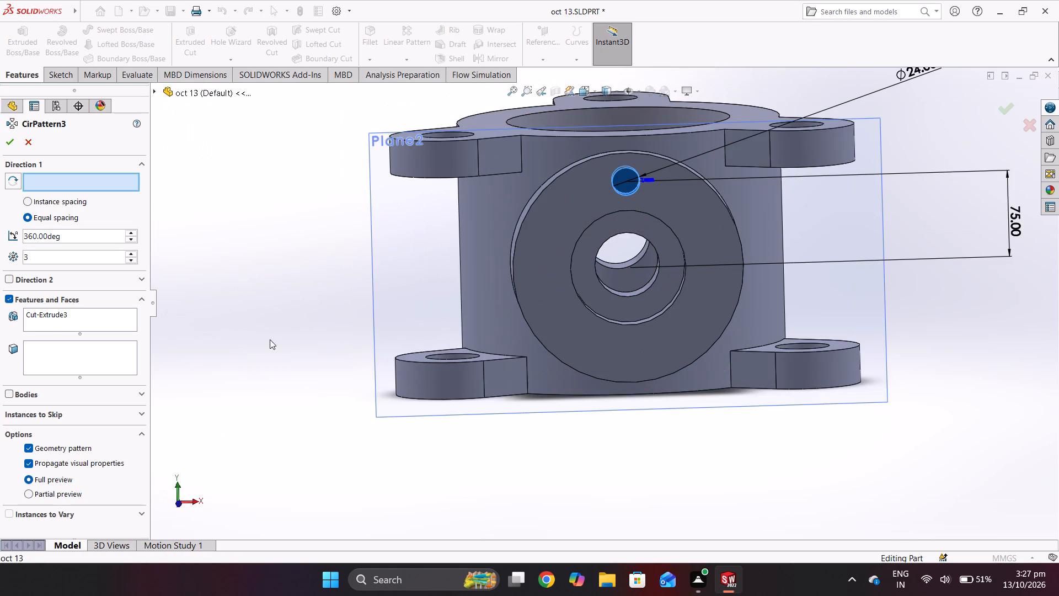
left_click(74, 349)
left_click(44, 186)
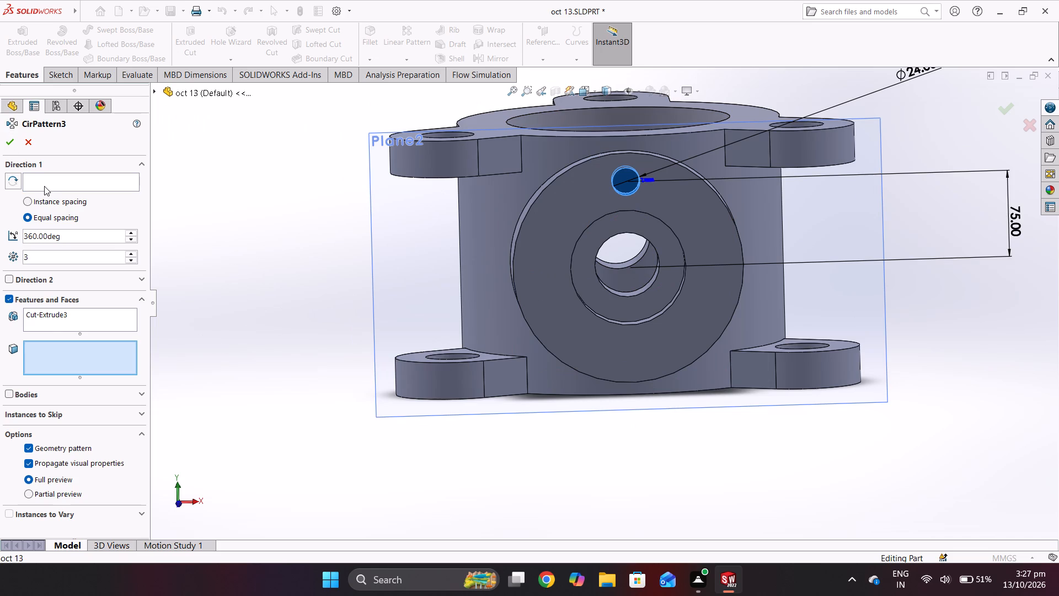
left_click(9, 141)
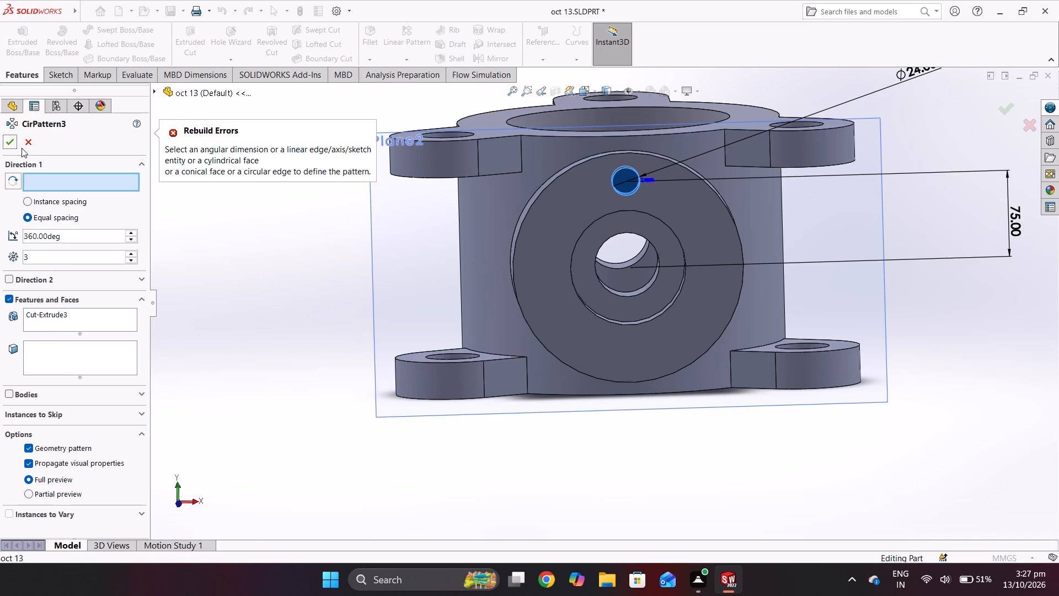
left_click(624, 186)
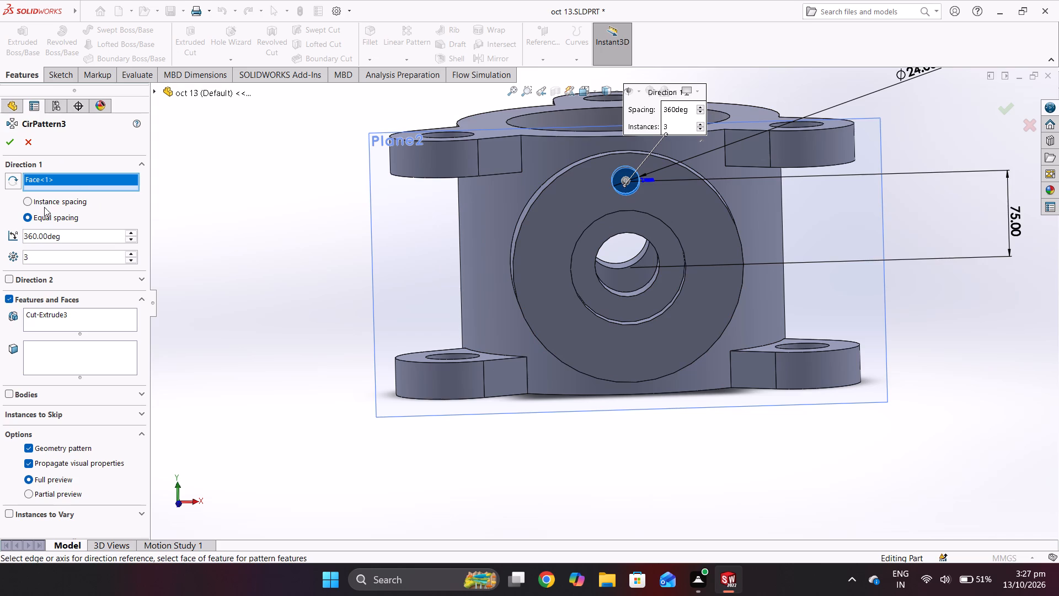
left_click(8, 143)
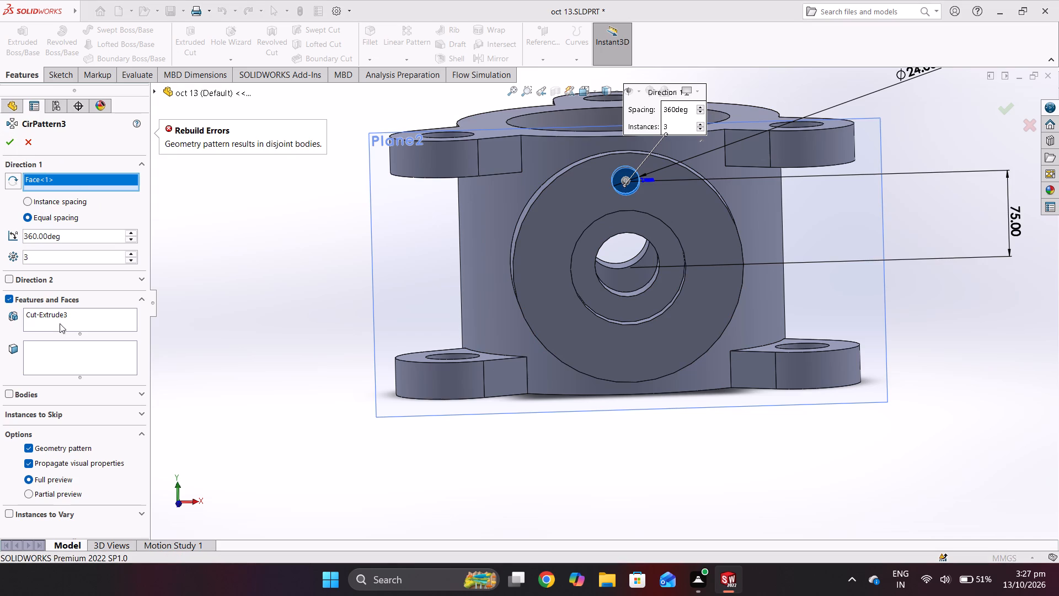
Switch the circular pattern to partial preview, keeping visual property propagation enabled.
left_click(42, 462)
left_click(39, 498)
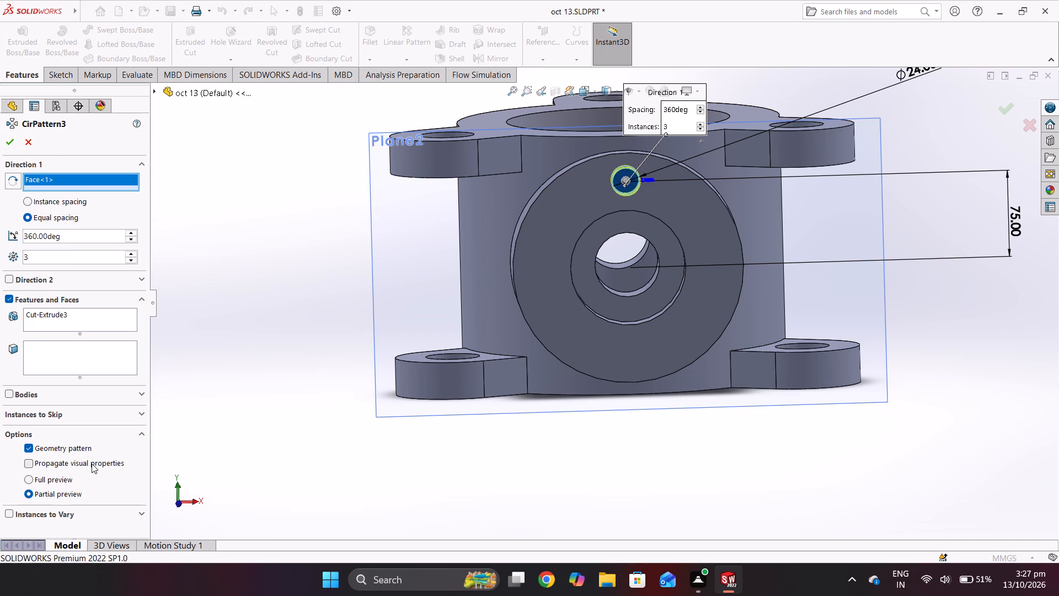
left_click(49, 468)
Examine the 24 mm hole and the pattern preview on the side boss's face up close.
middle_click_drag(639, 207, 615, 240)
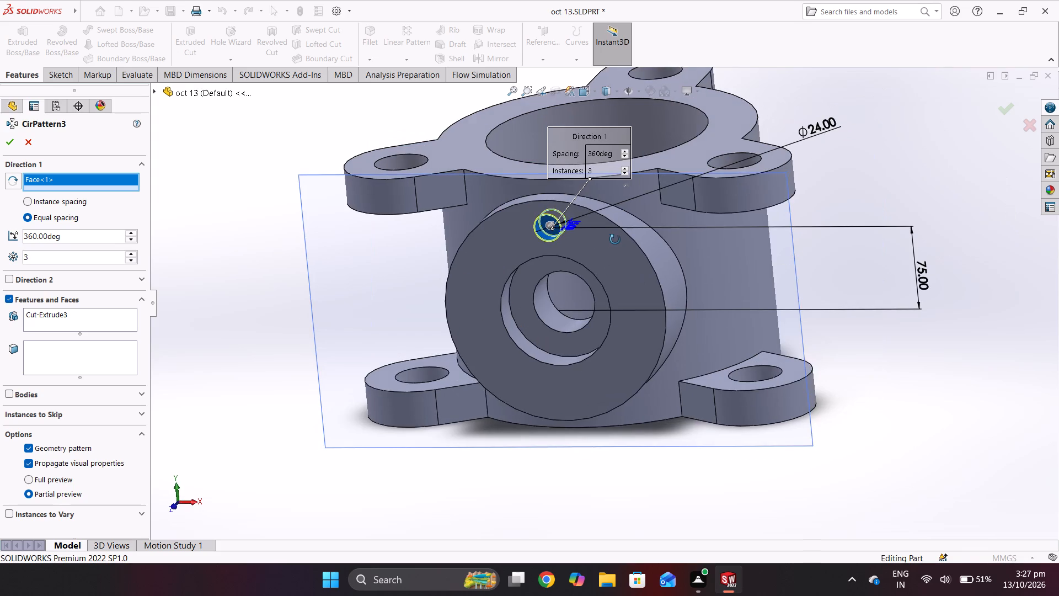
middle_click_drag(615, 240, 601, 252)
scroll(507, 226, "down", 3)
scroll(499, 283, "down", 4)
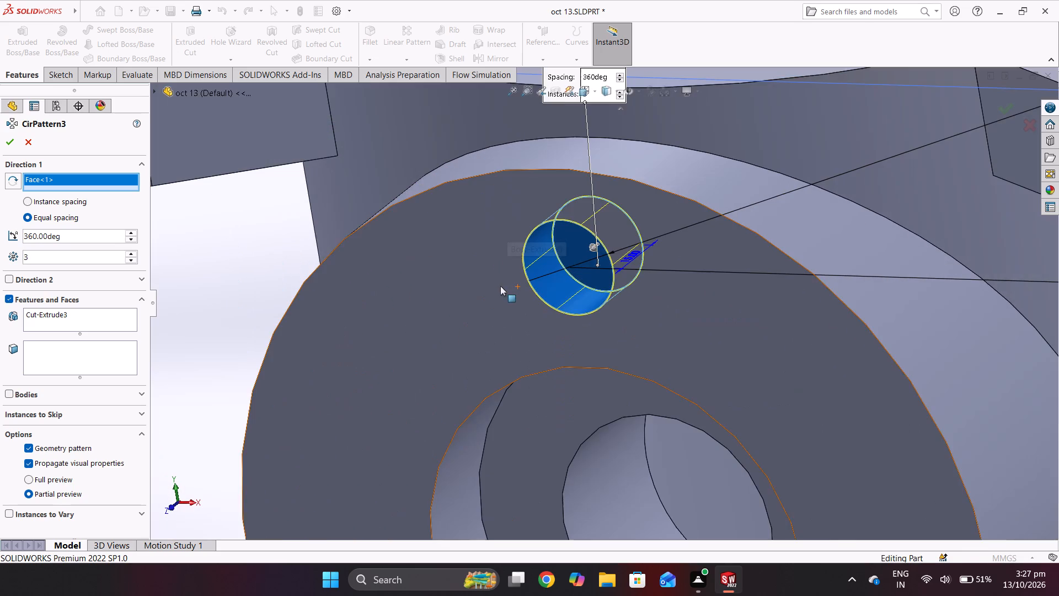
scroll(536, 282, "down", 4)
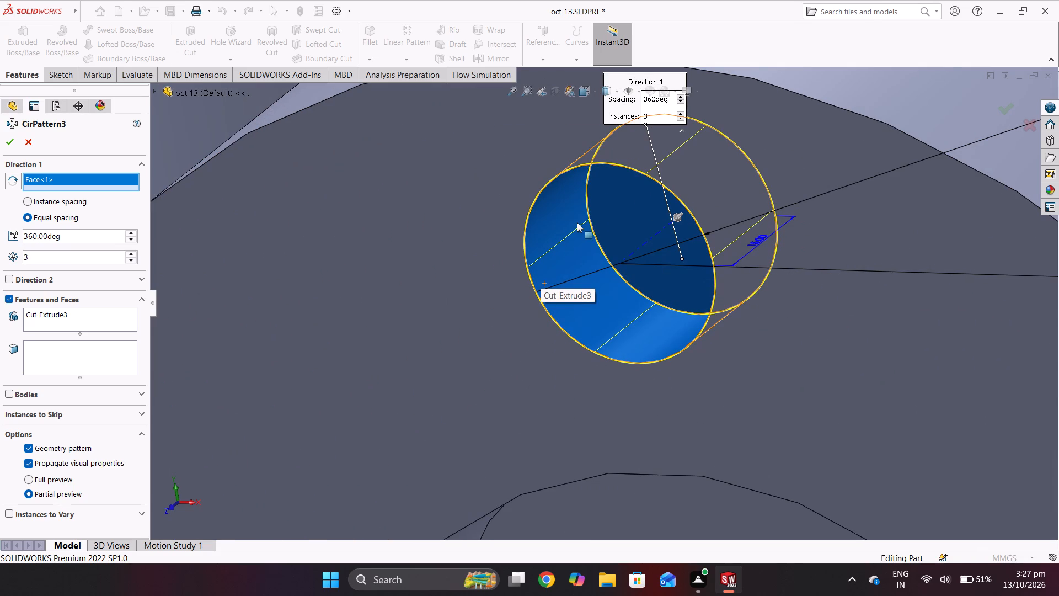
scroll(577, 222, "up", 8)
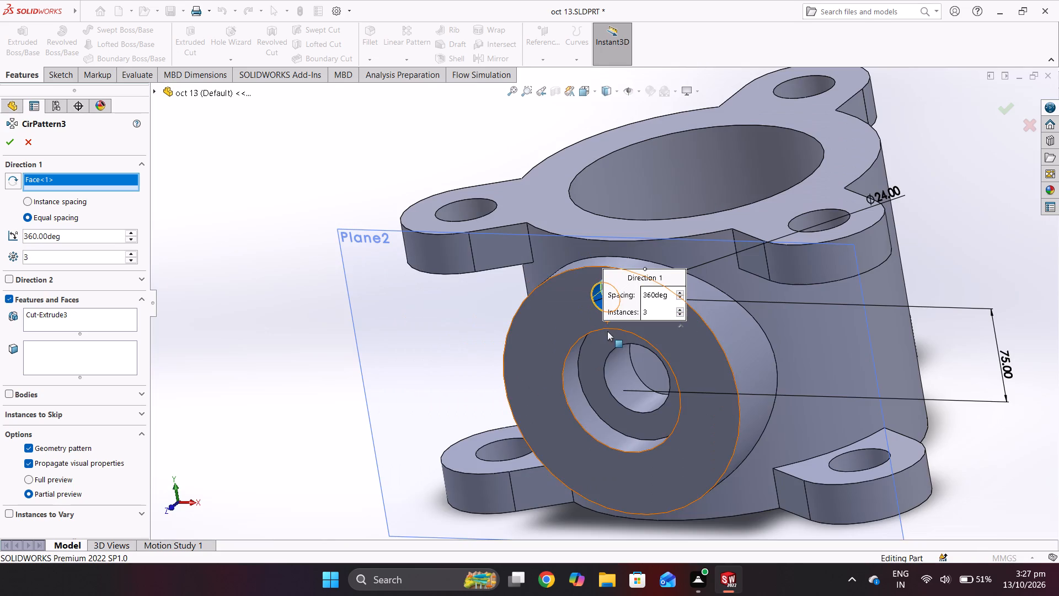
middle_click_drag(628, 308, 639, 297)
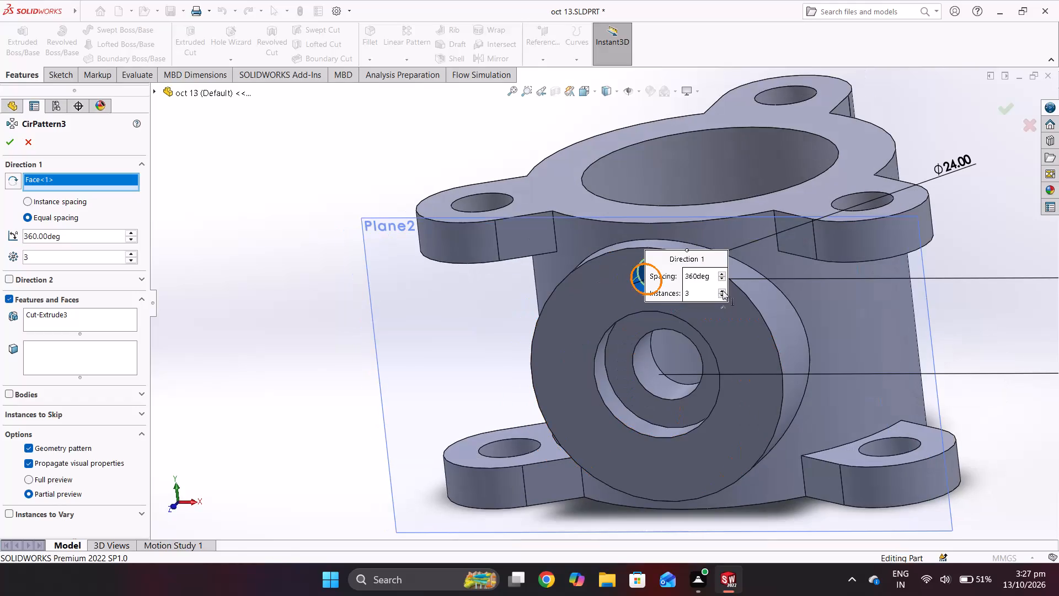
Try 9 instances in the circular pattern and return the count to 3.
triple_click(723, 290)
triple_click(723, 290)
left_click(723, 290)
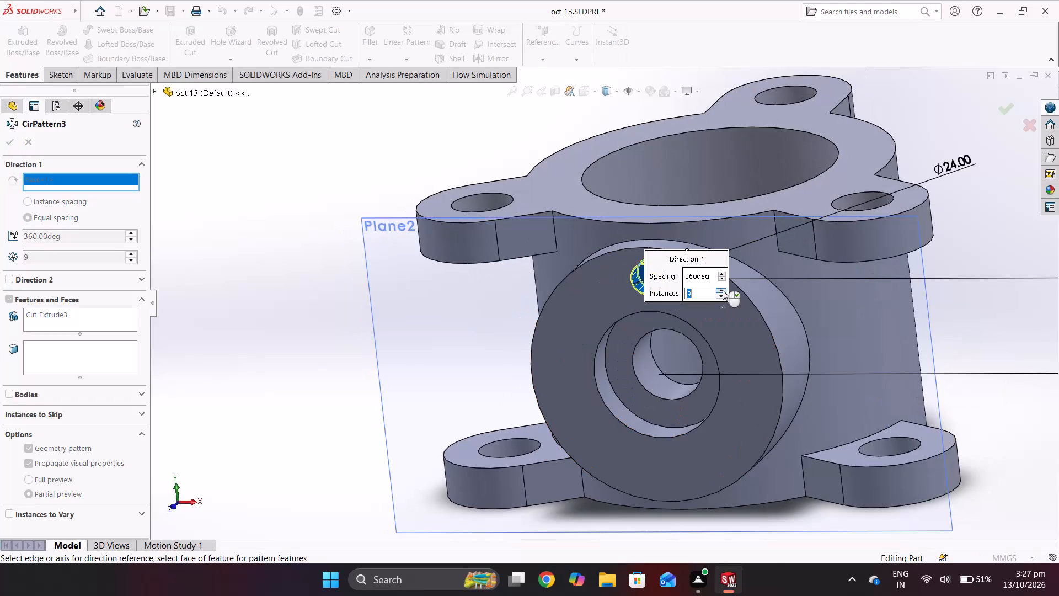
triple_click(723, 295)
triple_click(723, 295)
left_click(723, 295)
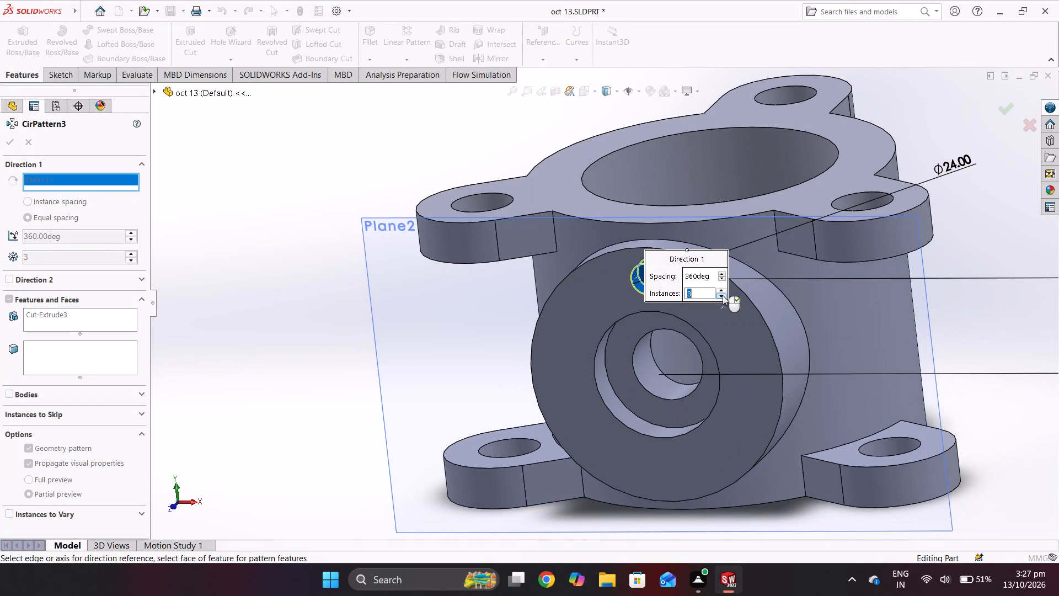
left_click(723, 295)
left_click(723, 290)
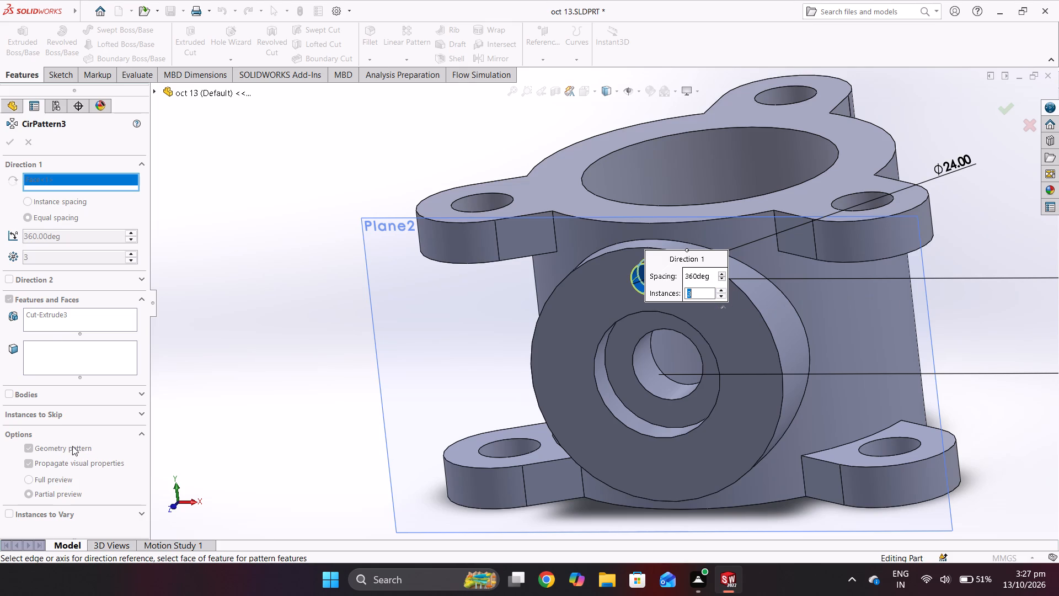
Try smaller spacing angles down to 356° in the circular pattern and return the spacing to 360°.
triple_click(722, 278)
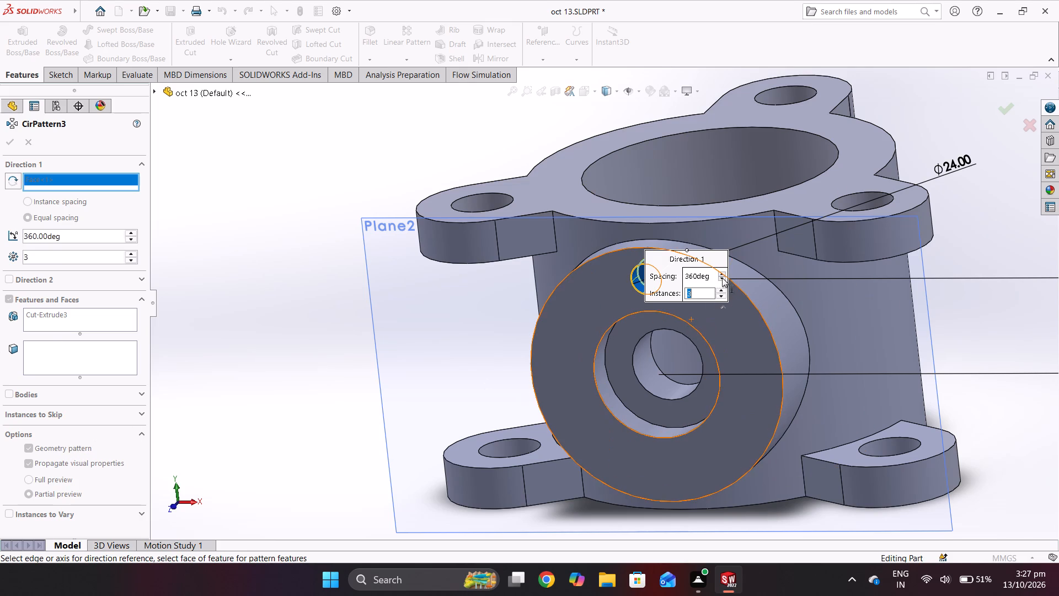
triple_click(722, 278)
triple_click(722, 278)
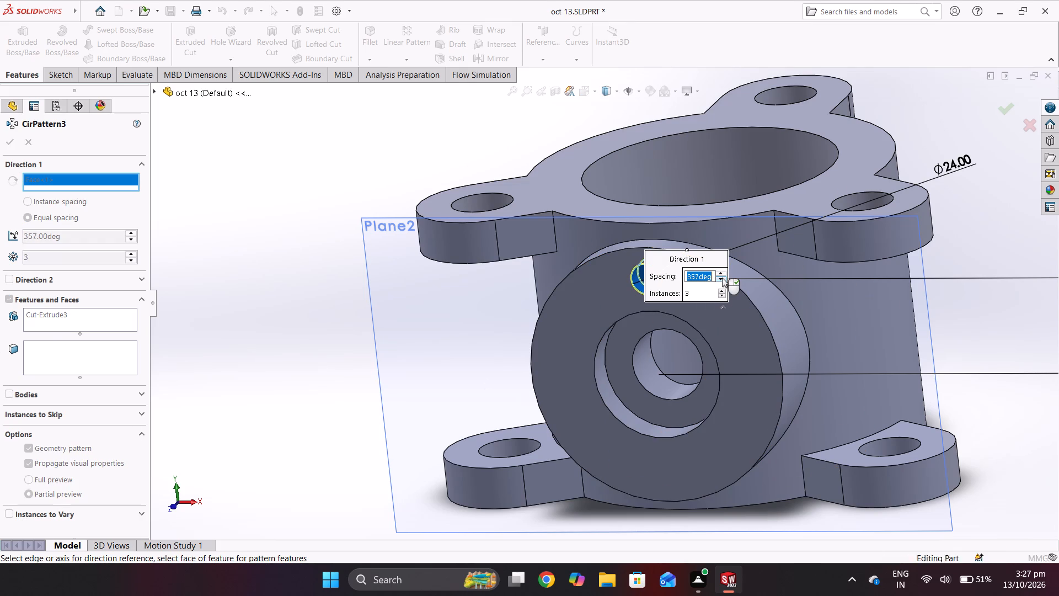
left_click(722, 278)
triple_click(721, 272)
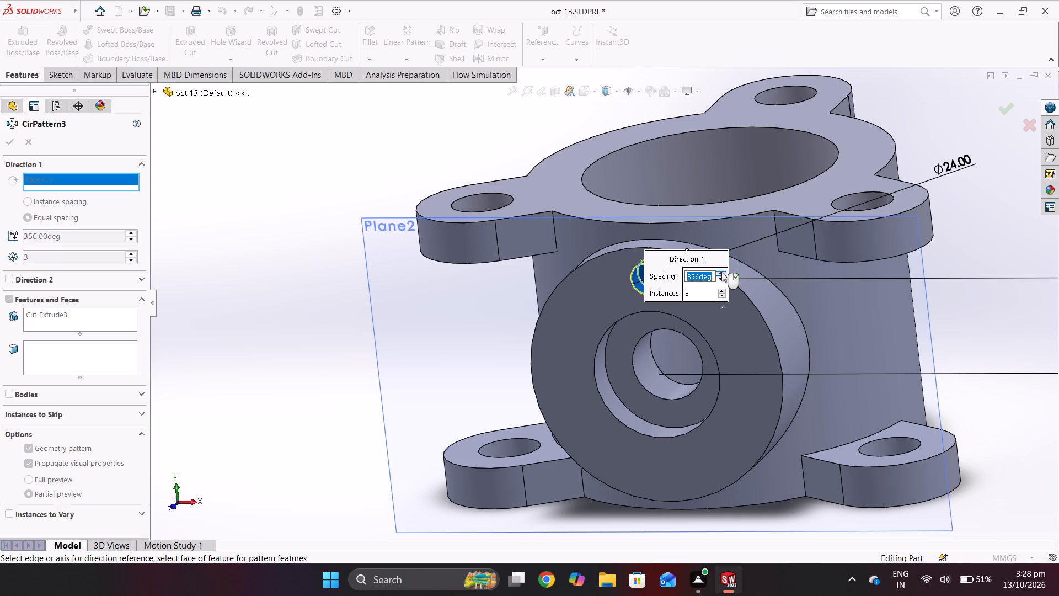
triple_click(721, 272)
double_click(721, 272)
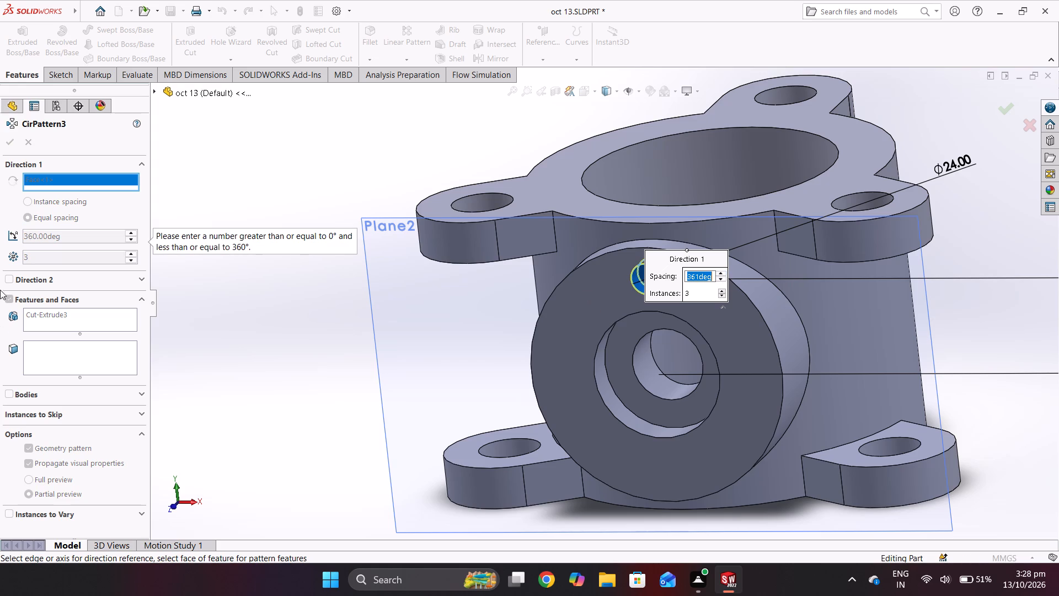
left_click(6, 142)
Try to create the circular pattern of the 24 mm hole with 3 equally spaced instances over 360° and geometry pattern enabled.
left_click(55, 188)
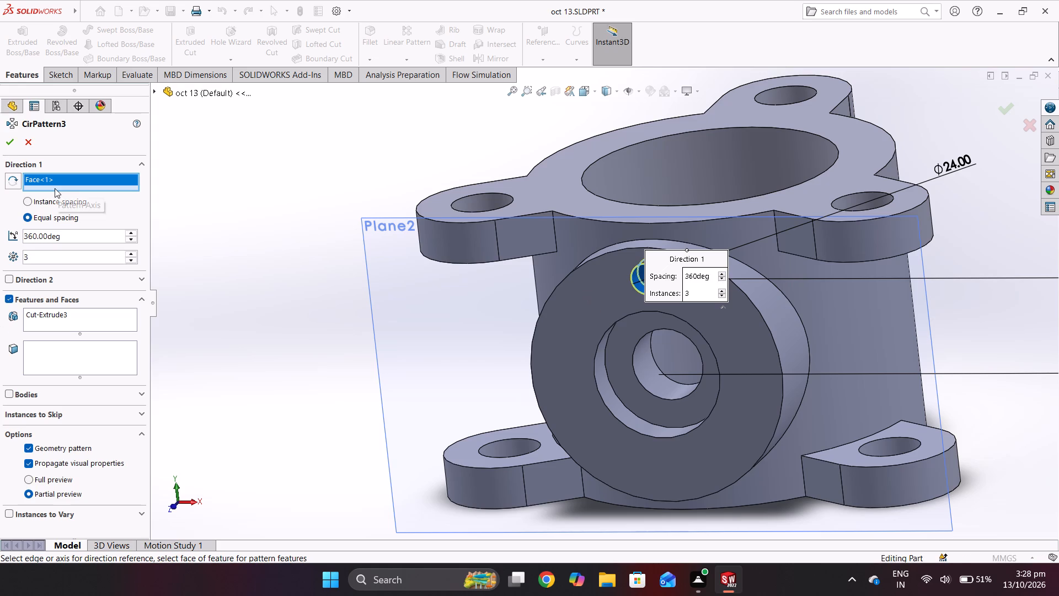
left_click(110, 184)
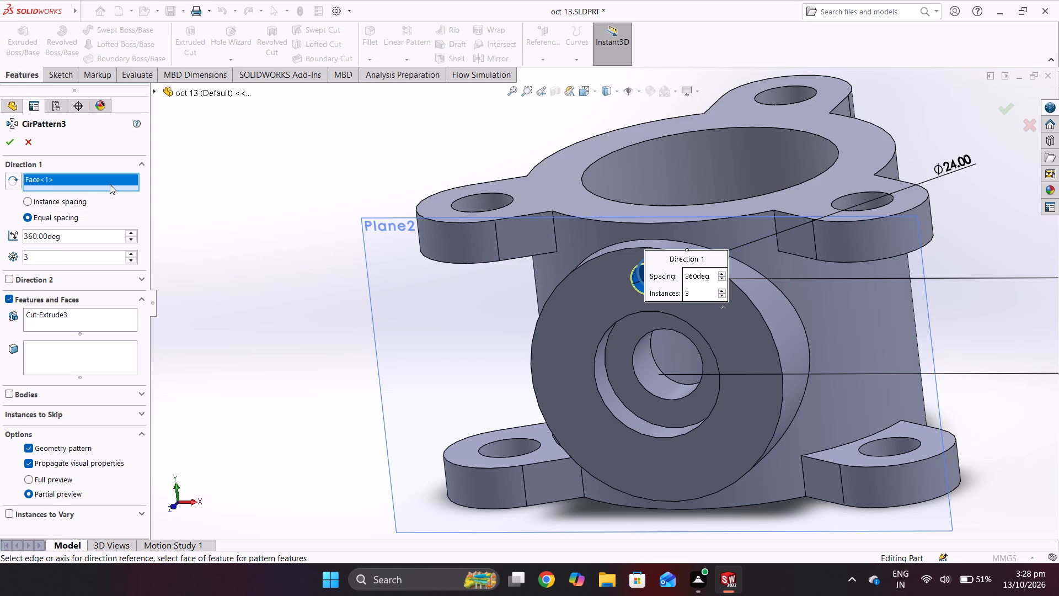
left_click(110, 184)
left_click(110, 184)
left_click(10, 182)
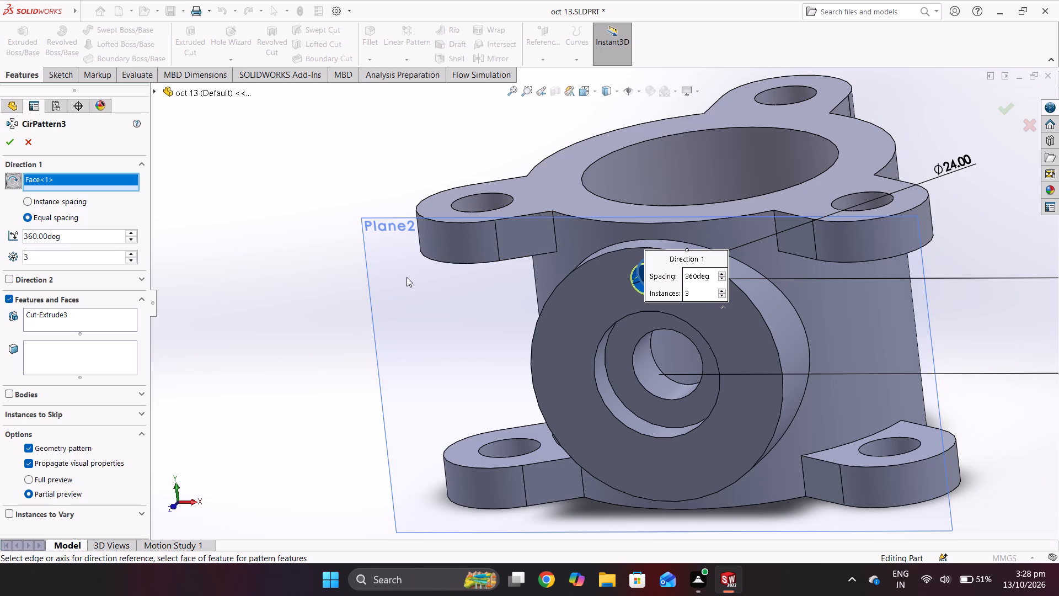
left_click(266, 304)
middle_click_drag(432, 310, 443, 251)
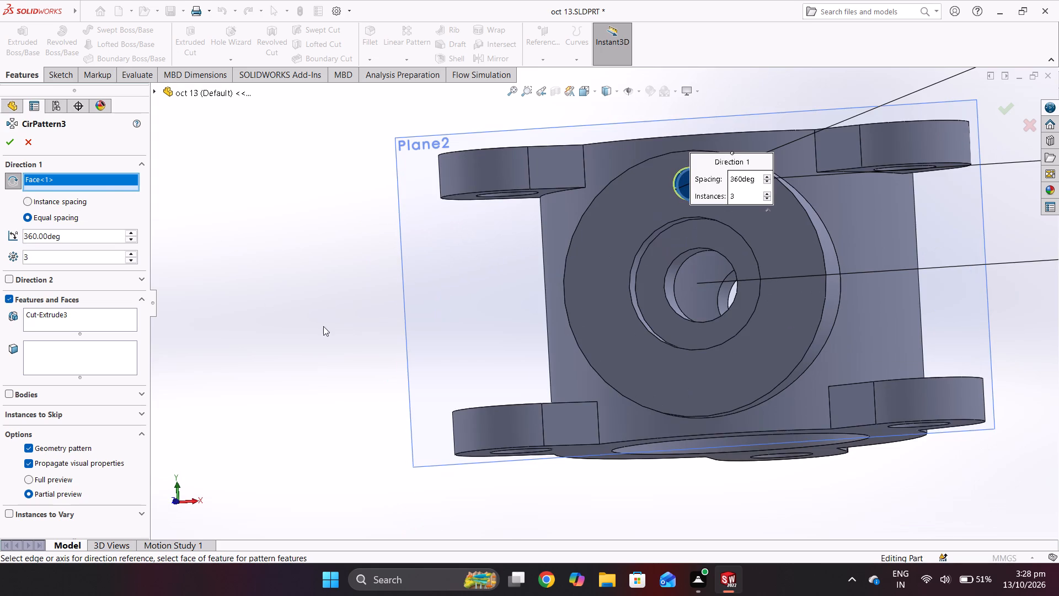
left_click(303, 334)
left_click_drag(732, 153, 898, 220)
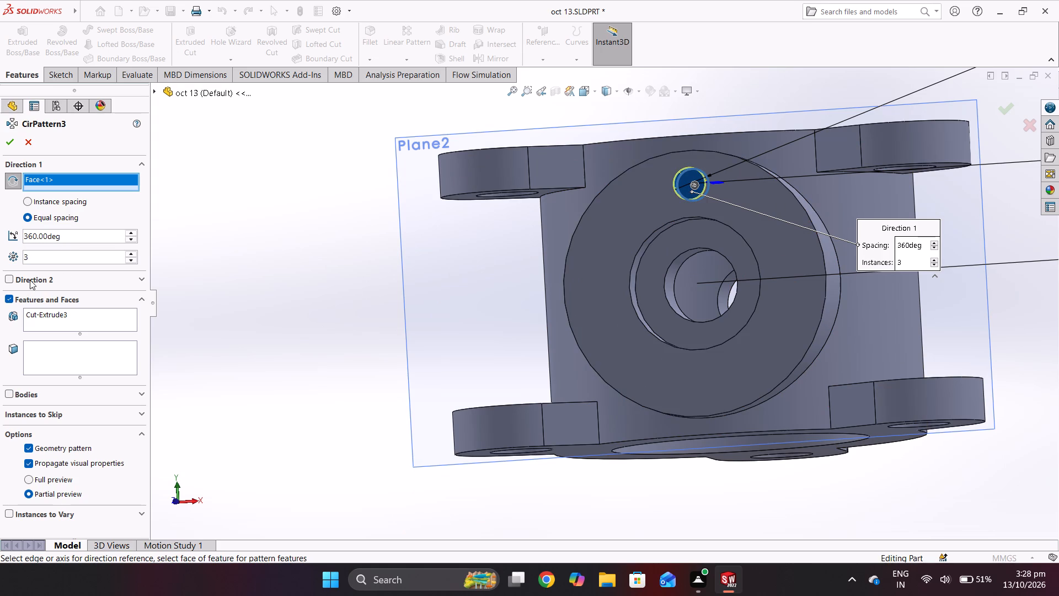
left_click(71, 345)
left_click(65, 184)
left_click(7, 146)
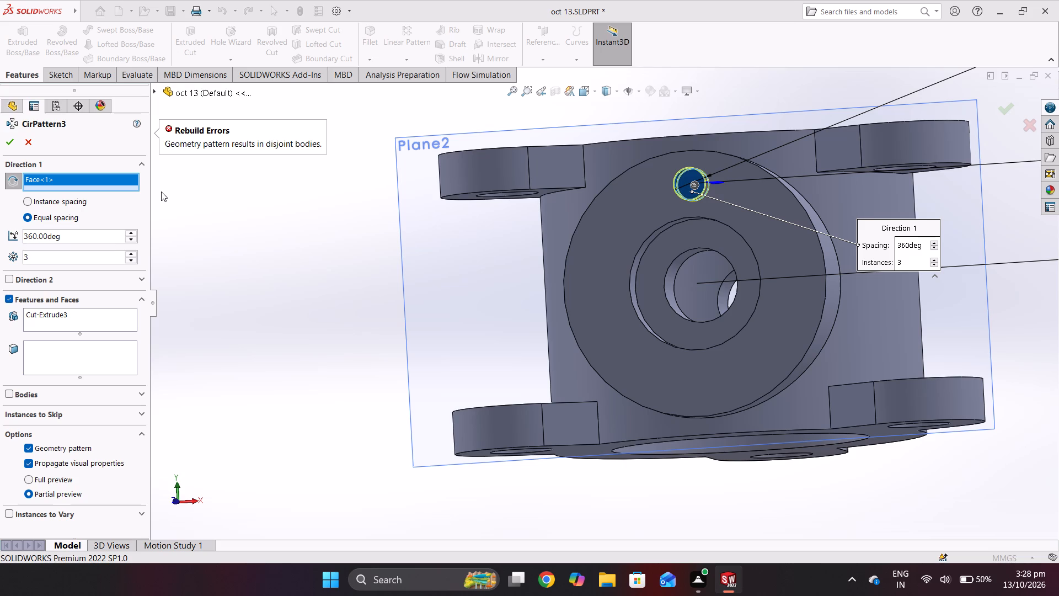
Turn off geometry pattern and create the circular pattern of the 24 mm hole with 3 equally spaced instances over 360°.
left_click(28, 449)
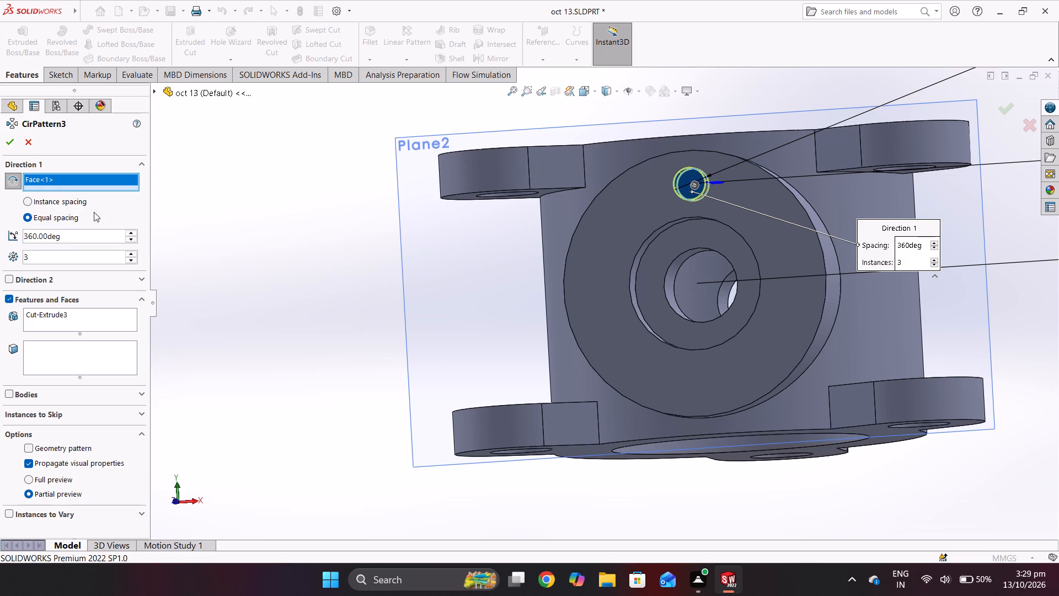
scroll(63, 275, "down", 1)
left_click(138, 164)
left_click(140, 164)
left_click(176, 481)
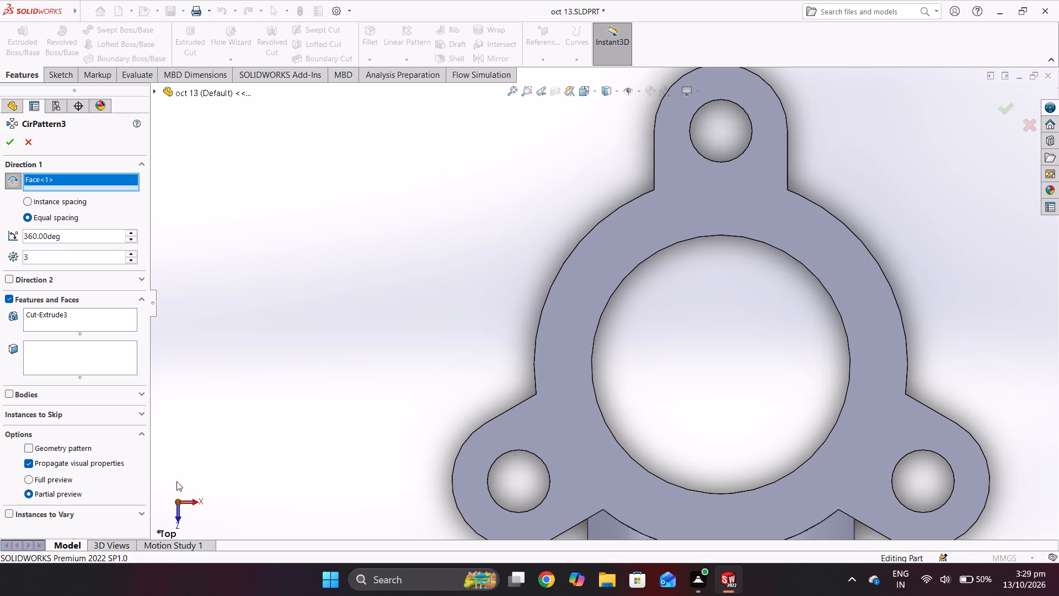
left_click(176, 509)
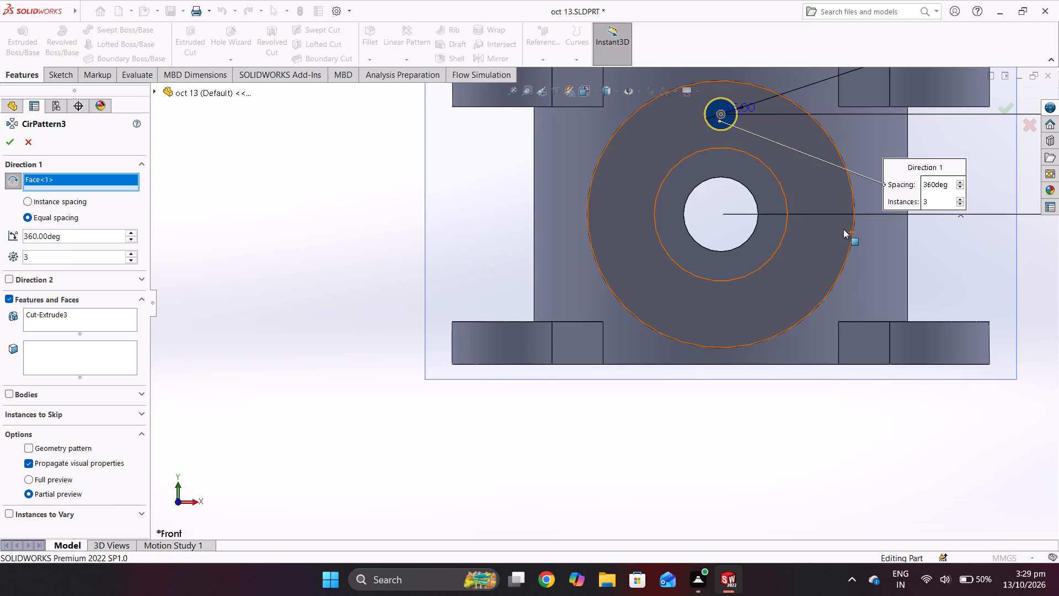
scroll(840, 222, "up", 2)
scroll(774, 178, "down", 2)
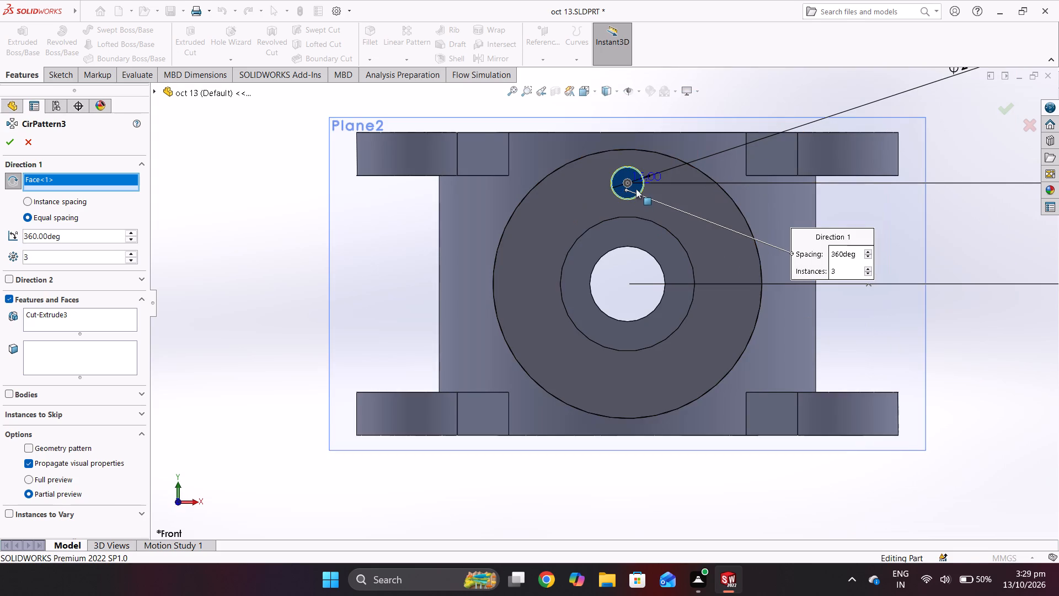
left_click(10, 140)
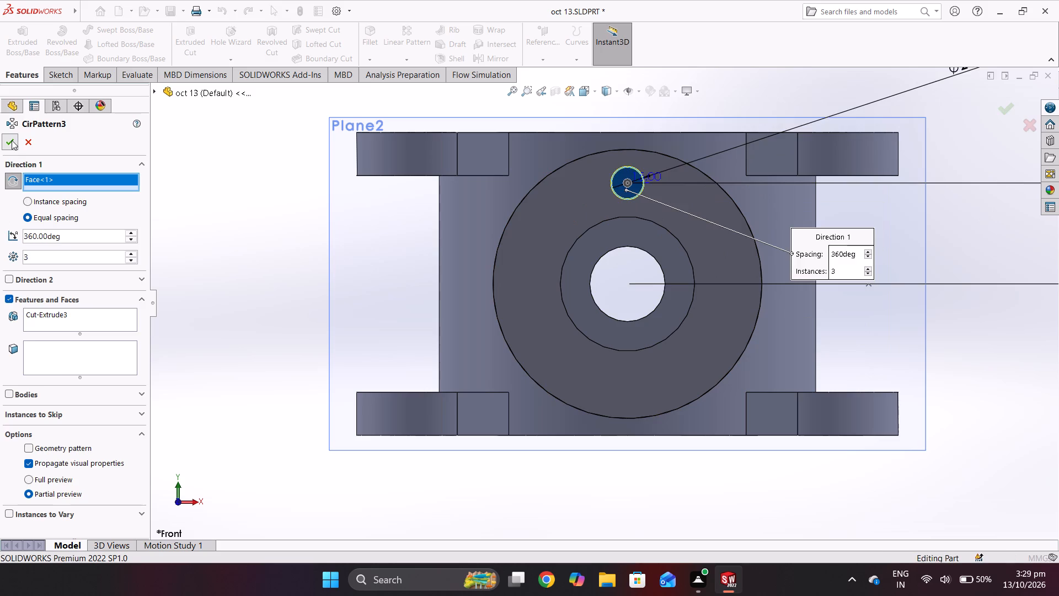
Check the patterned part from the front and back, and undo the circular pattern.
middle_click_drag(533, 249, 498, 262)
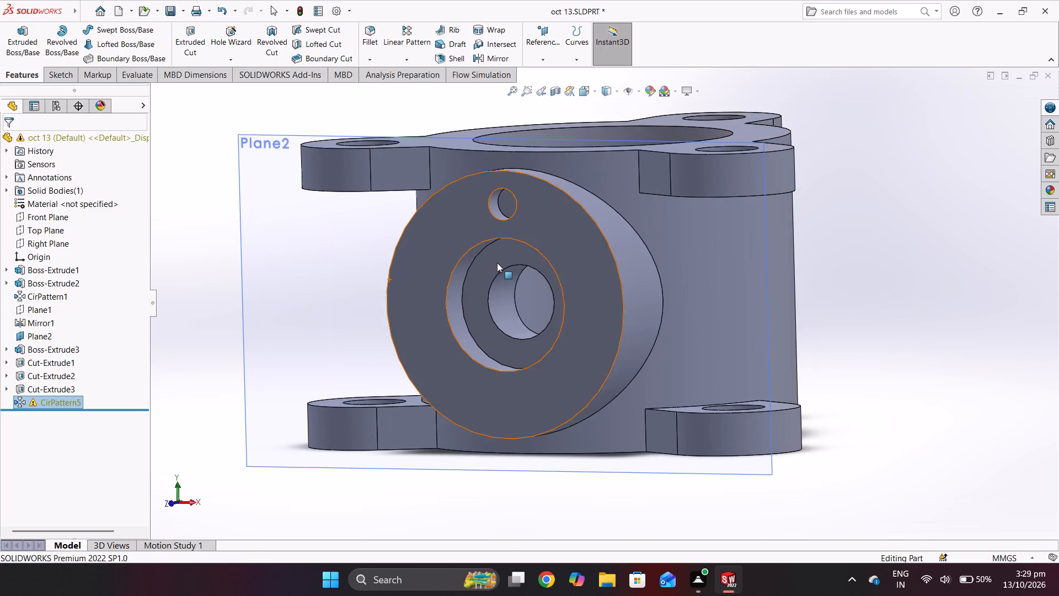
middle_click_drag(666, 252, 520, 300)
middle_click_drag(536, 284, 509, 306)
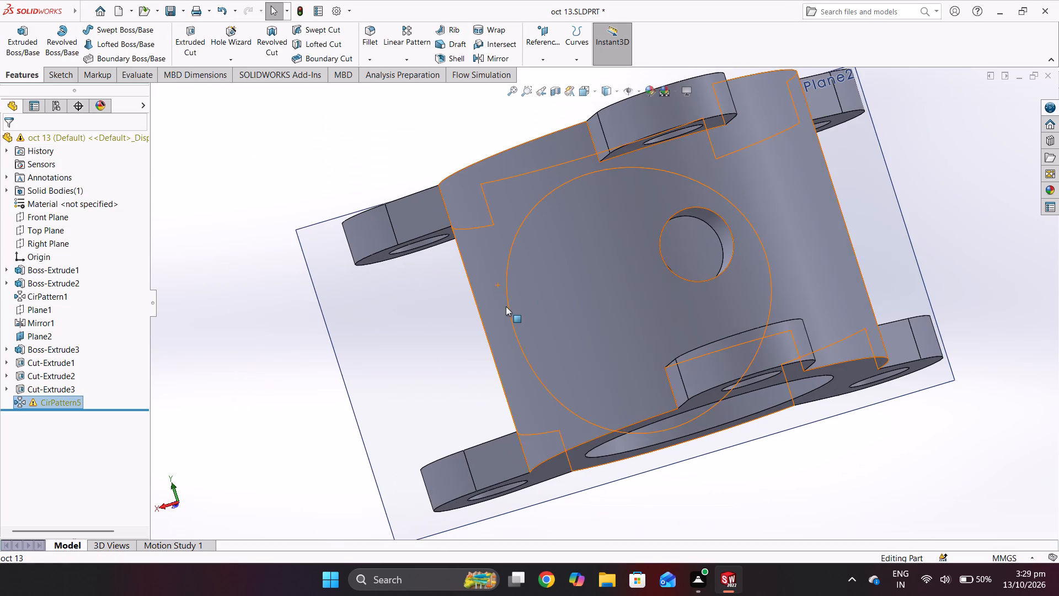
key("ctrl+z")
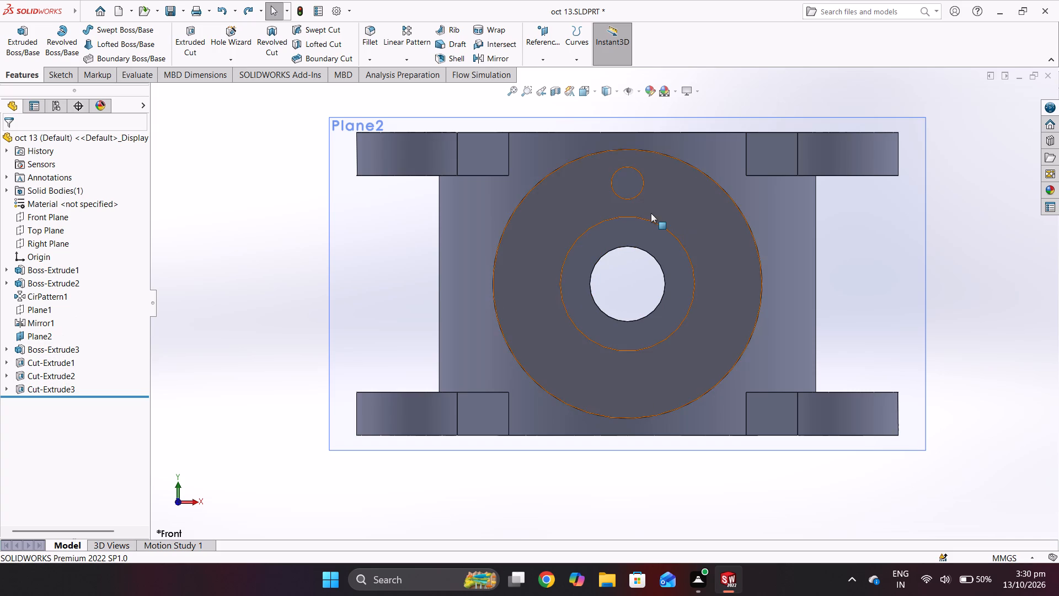
Undo the 24 mm hole's extruded cut on the side boss, going back to its open circle sketch.
left_click(639, 180)
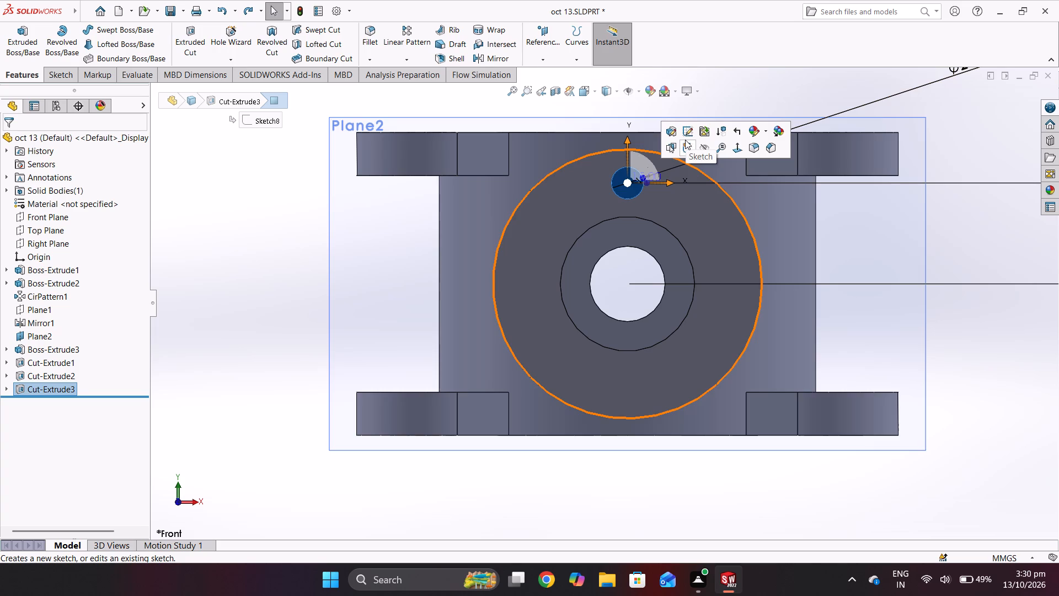
left_click(632, 188)
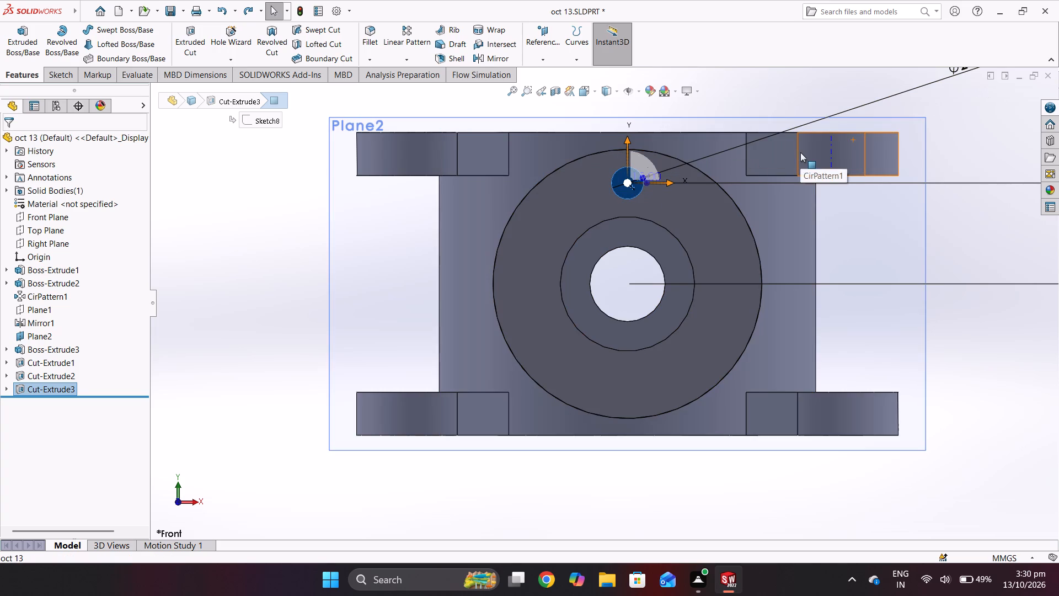
key("ctrl+z")
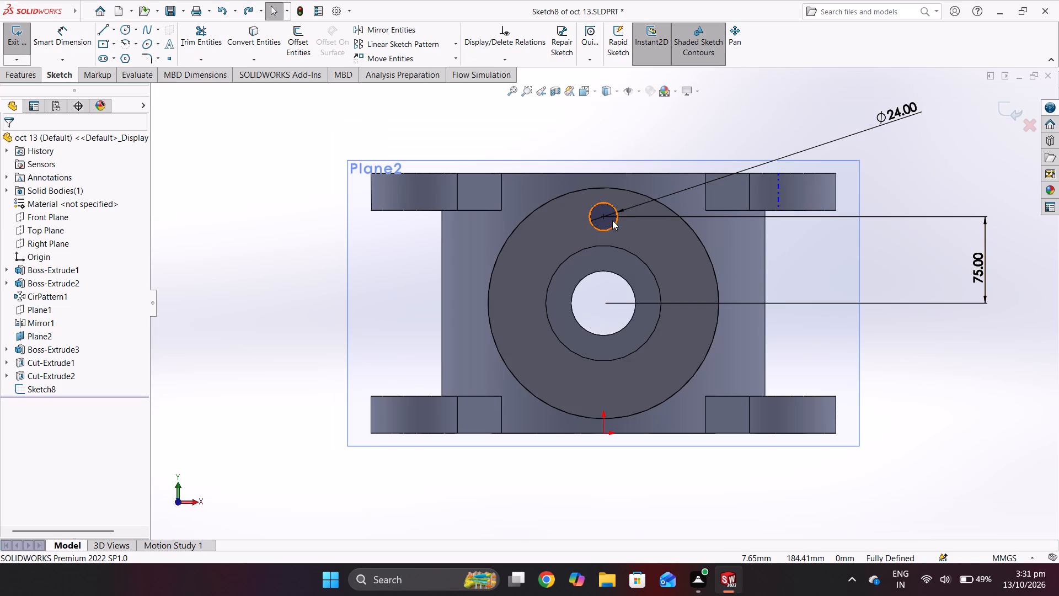
Cut the 24 mm circle into the side boss's face again as a blind extruded cut 15 mm deep.
middle_click_drag(612, 220, 589, 237)
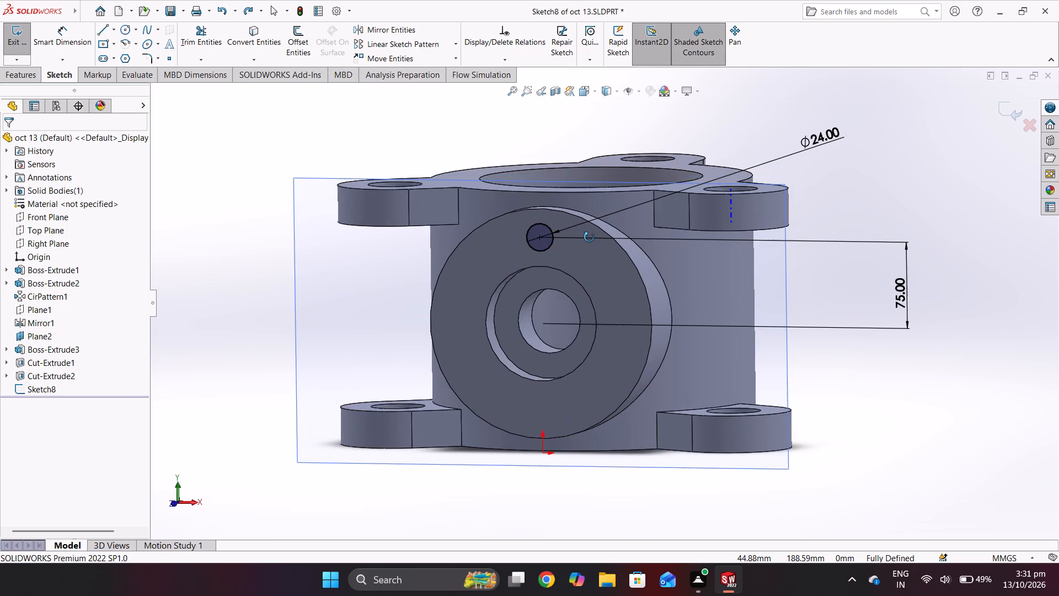
middle_click_drag(589, 237, 595, 218)
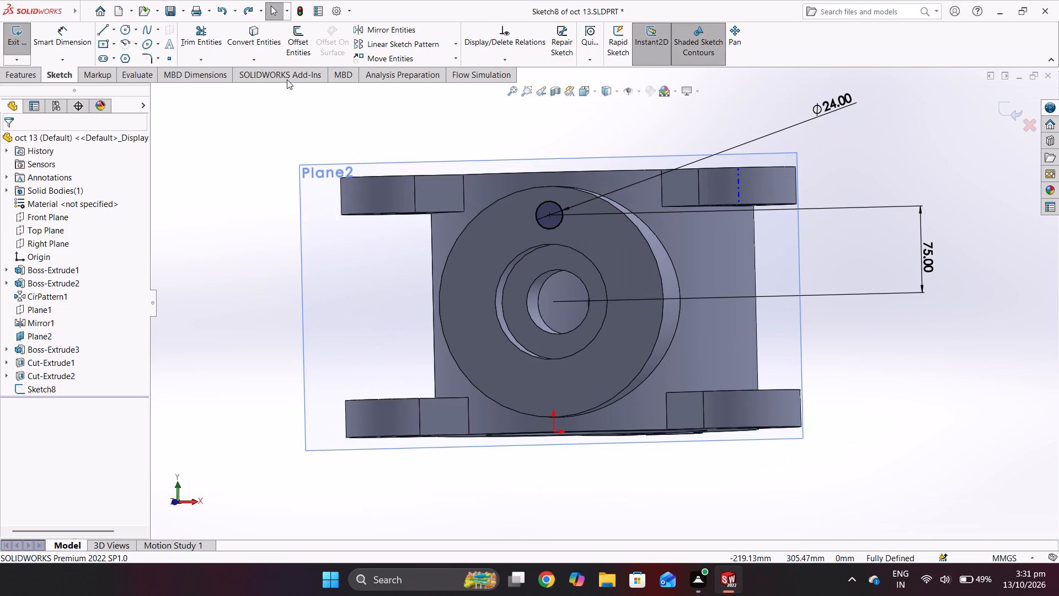
left_click(34, 76)
left_click(191, 39)
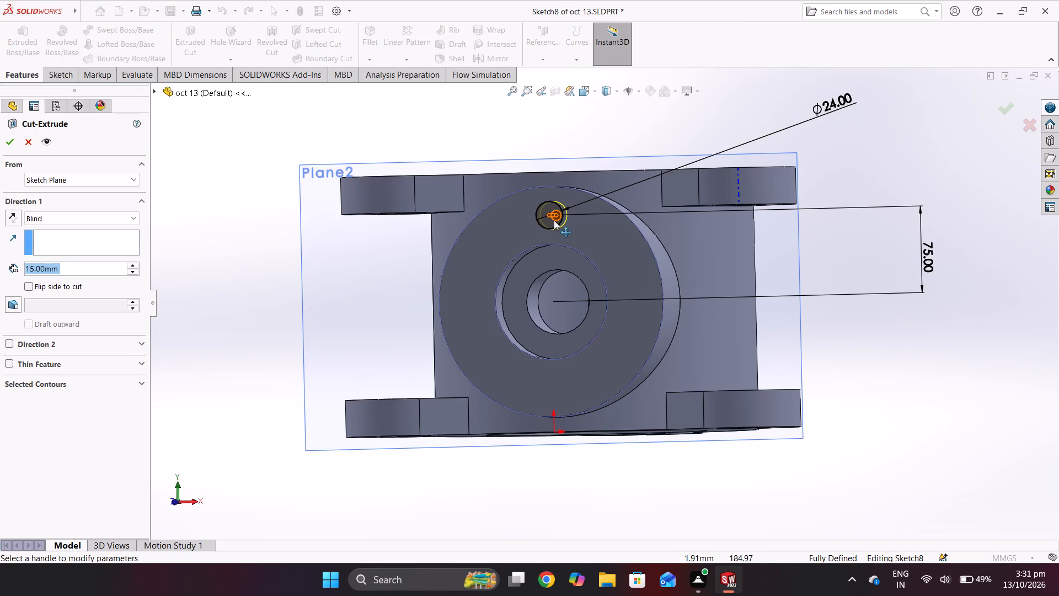
middle_click_drag(567, 223, 586, 224)
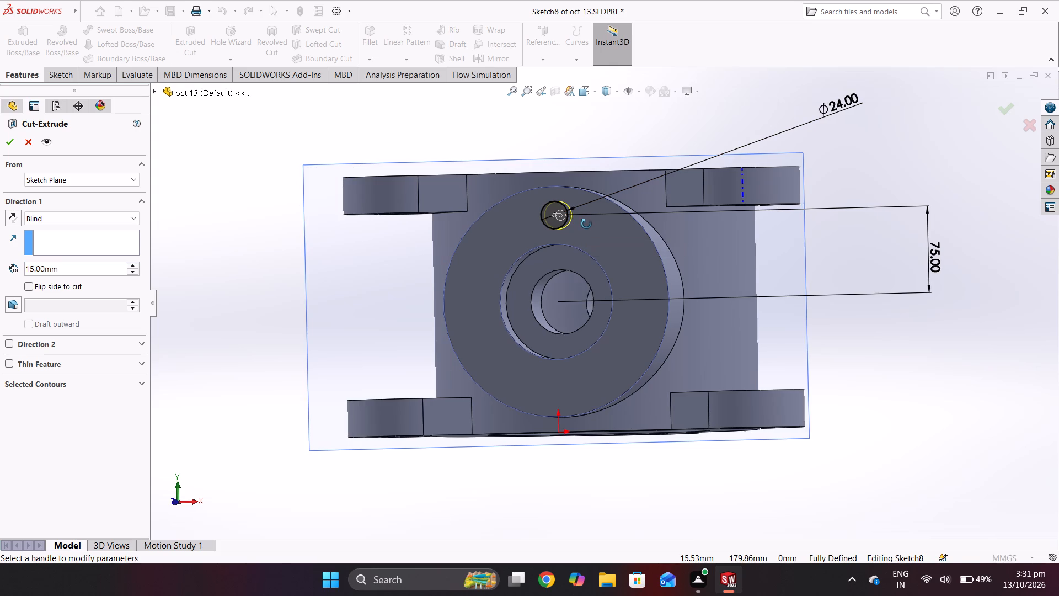
middle_click_drag(586, 224, 665, 231)
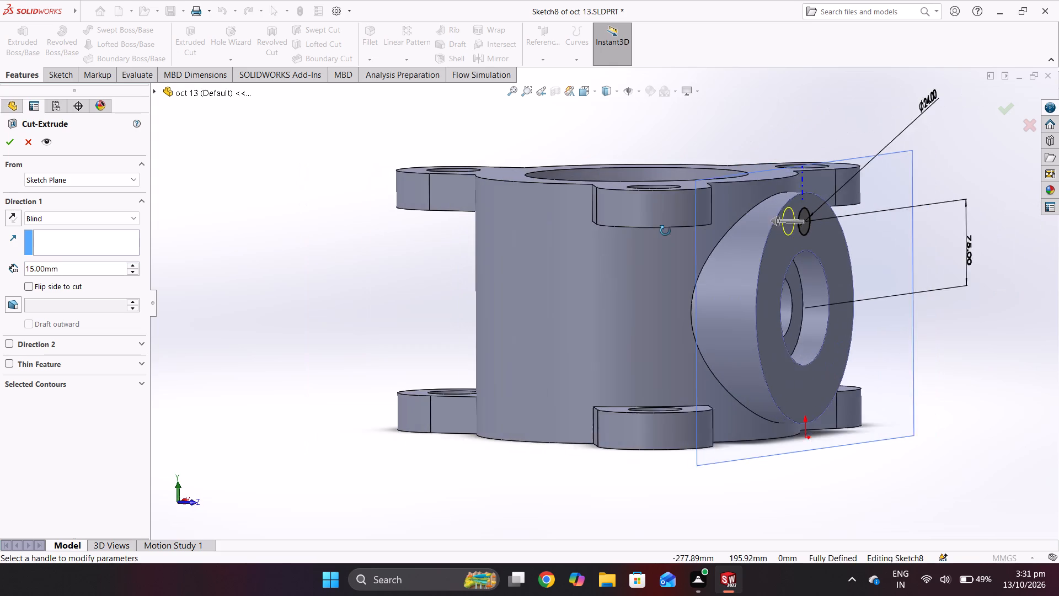
middle_click_drag(665, 231, 700, 237)
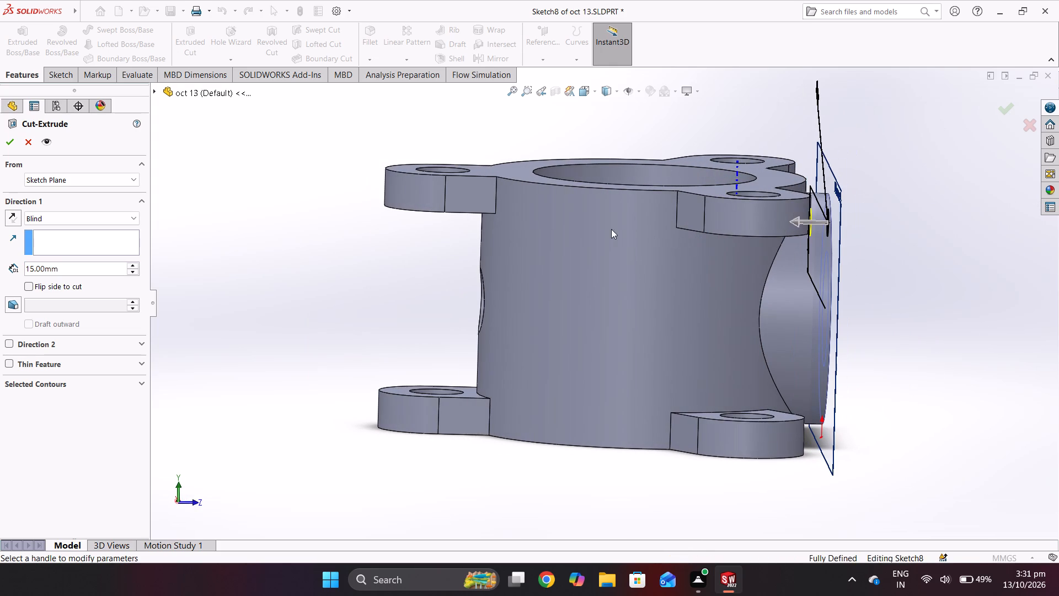
middle_click_drag(593, 225, 442, 205)
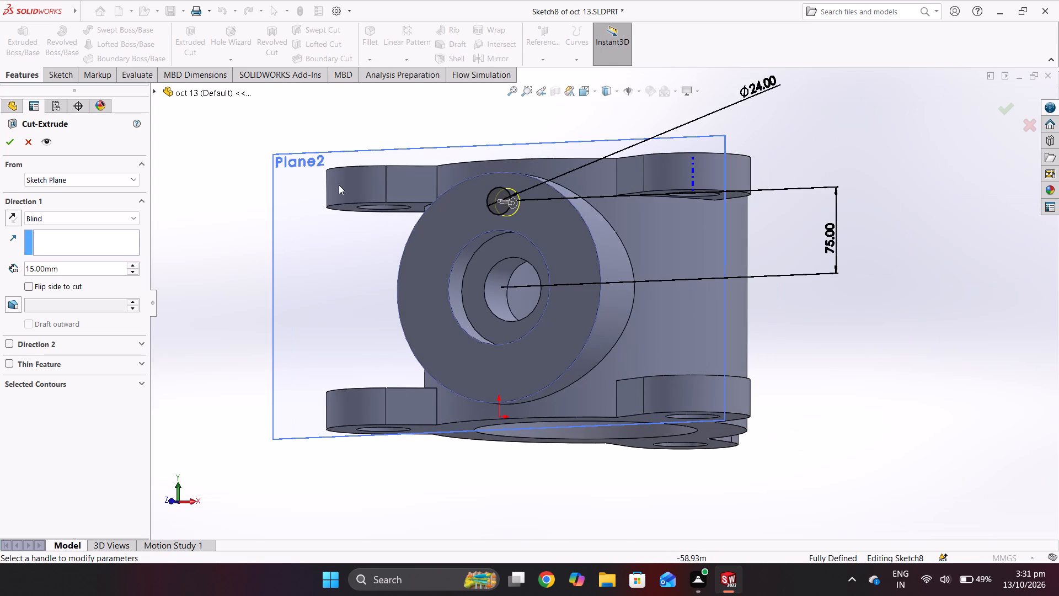
left_click(11, 140)
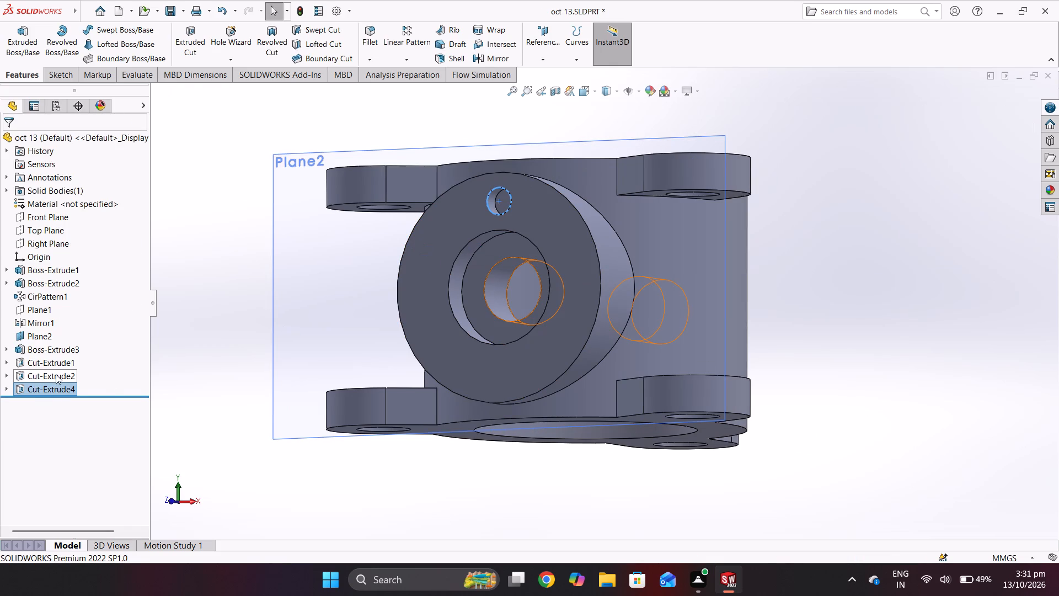
Pattern the 24 mm hole circularly about the side boss's counterbore face with 3 equally spaced instances over 360°.
left_click(56, 349)
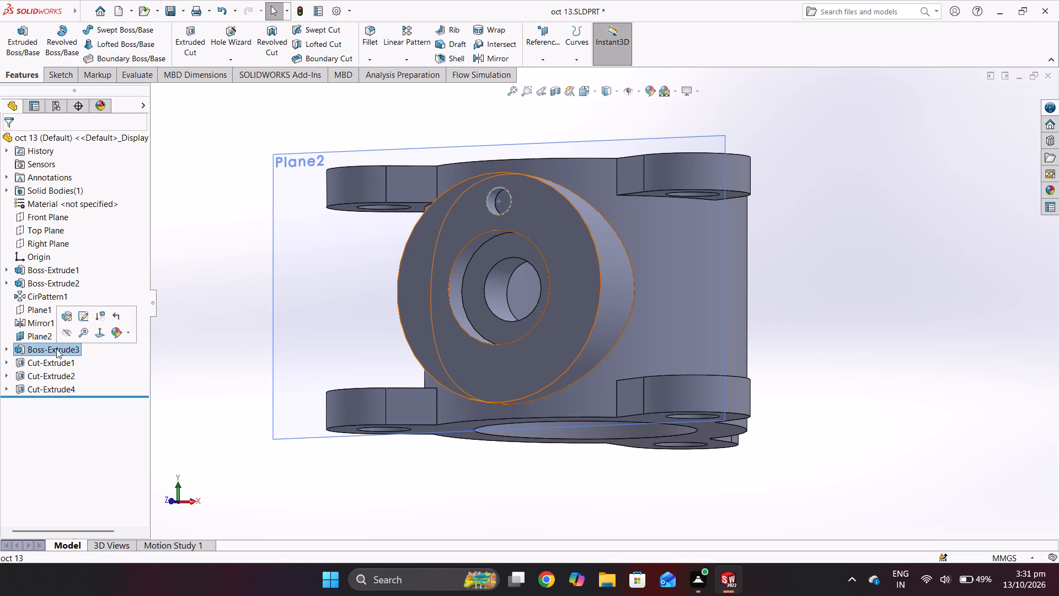
left_click(51, 390)
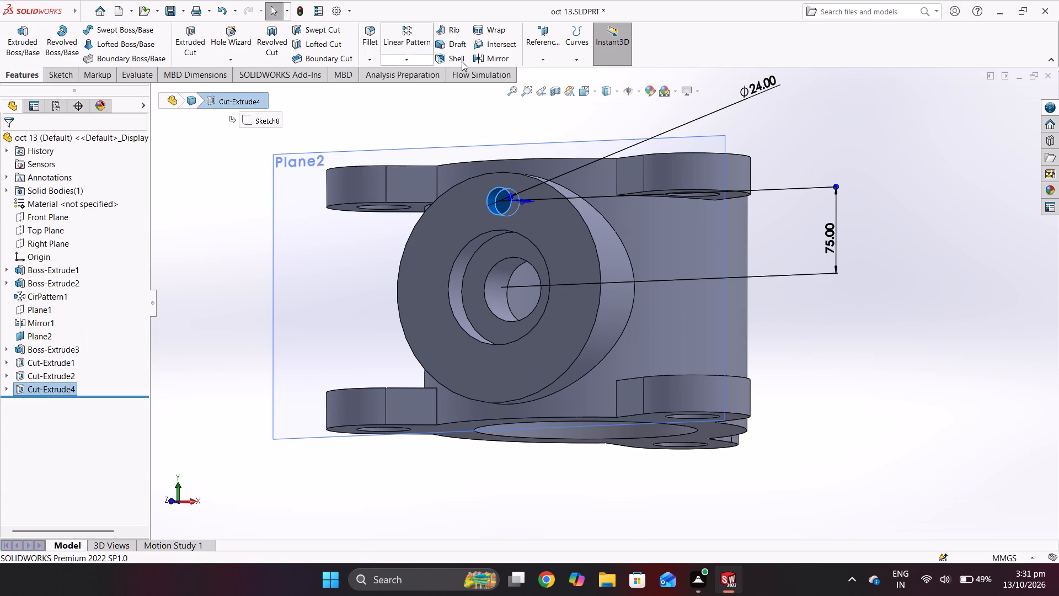
left_click(398, 62)
left_click(405, 82)
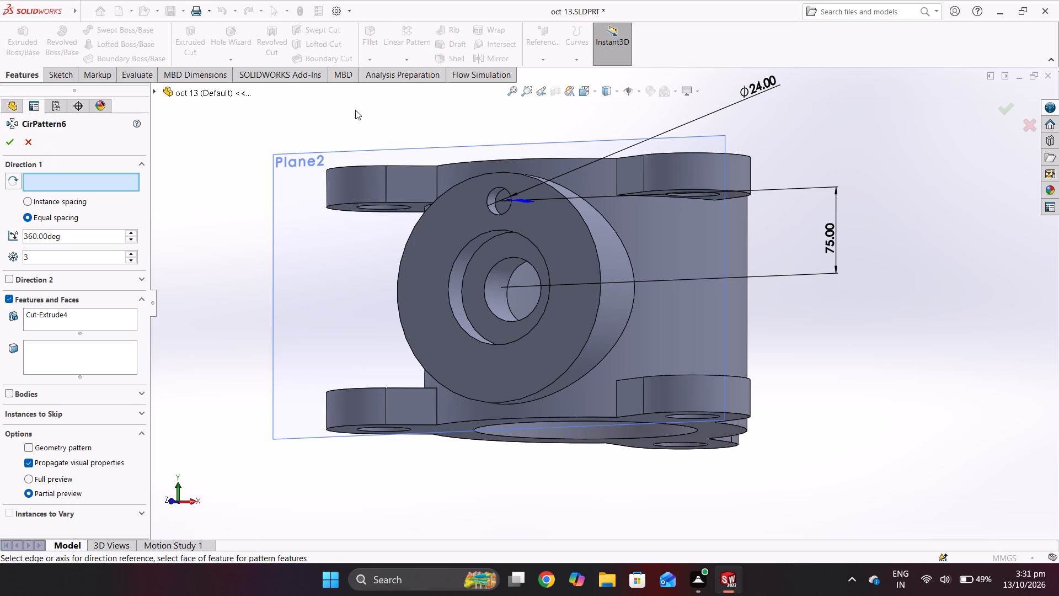
middle_click_drag(501, 288, 503, 288)
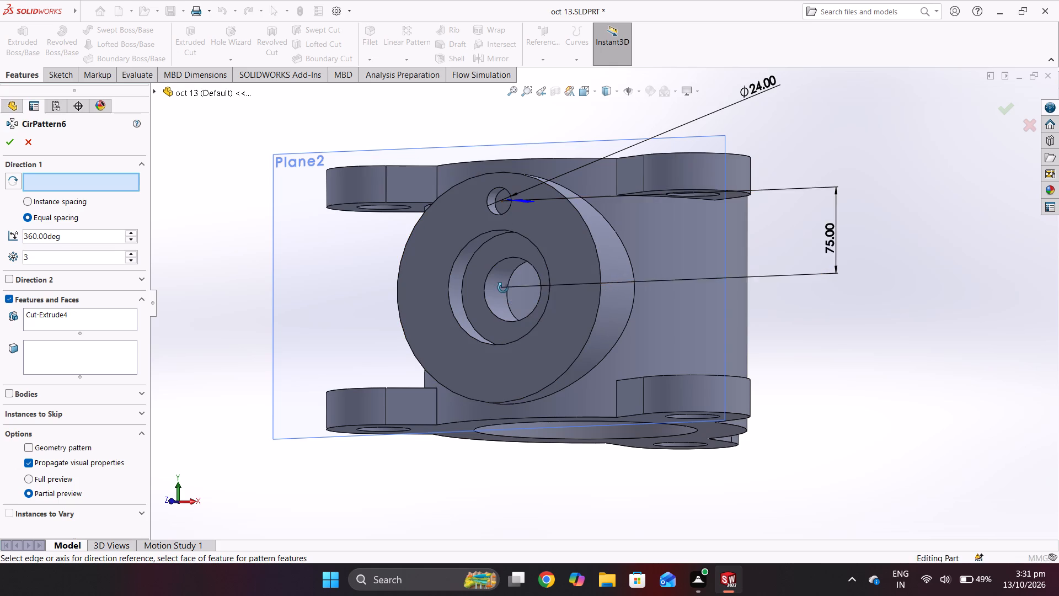
middle_click_drag(503, 288, 590, 291)
left_click(779, 274)
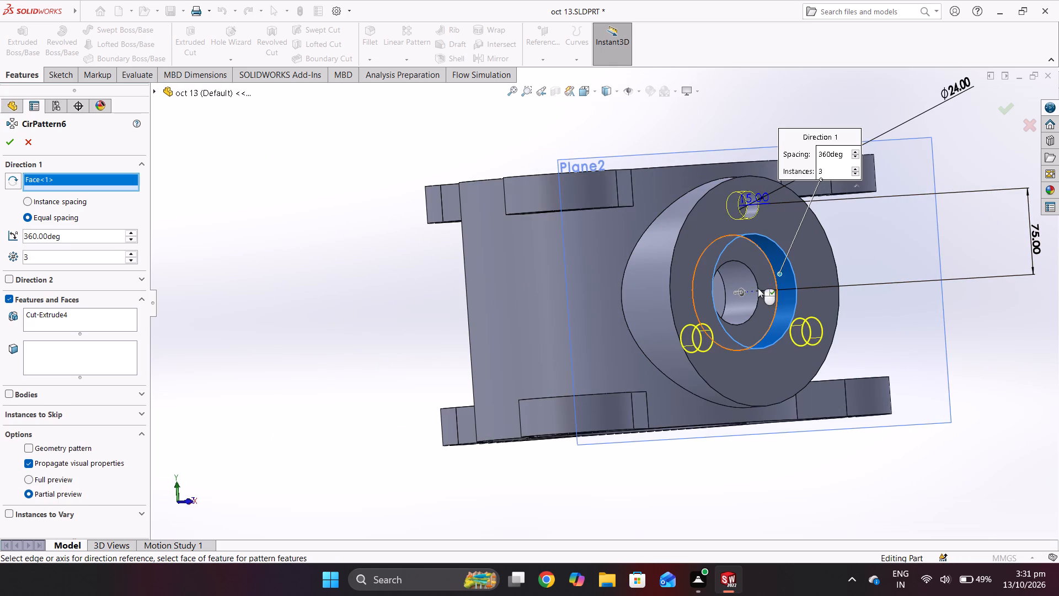
middle_click_drag(419, 311, 367, 313)
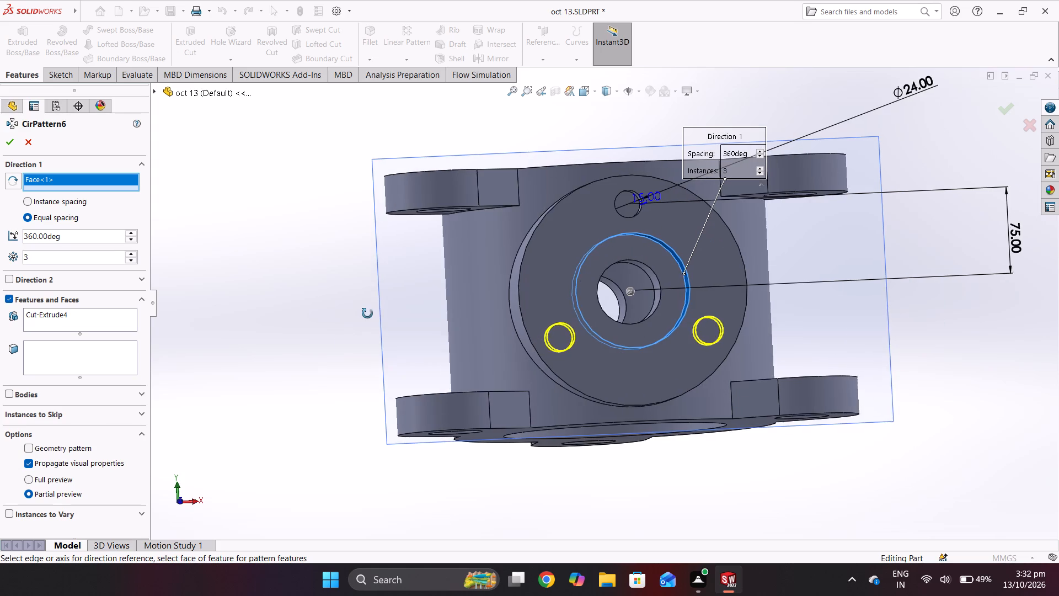
middle_click_drag(367, 313, 362, 316)
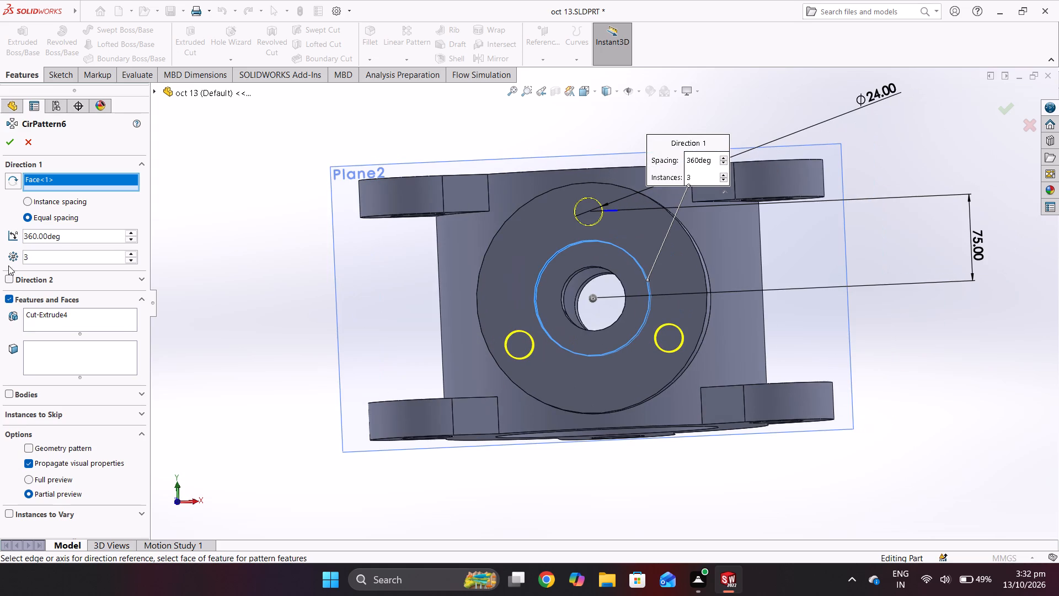
left_click(8, 144)
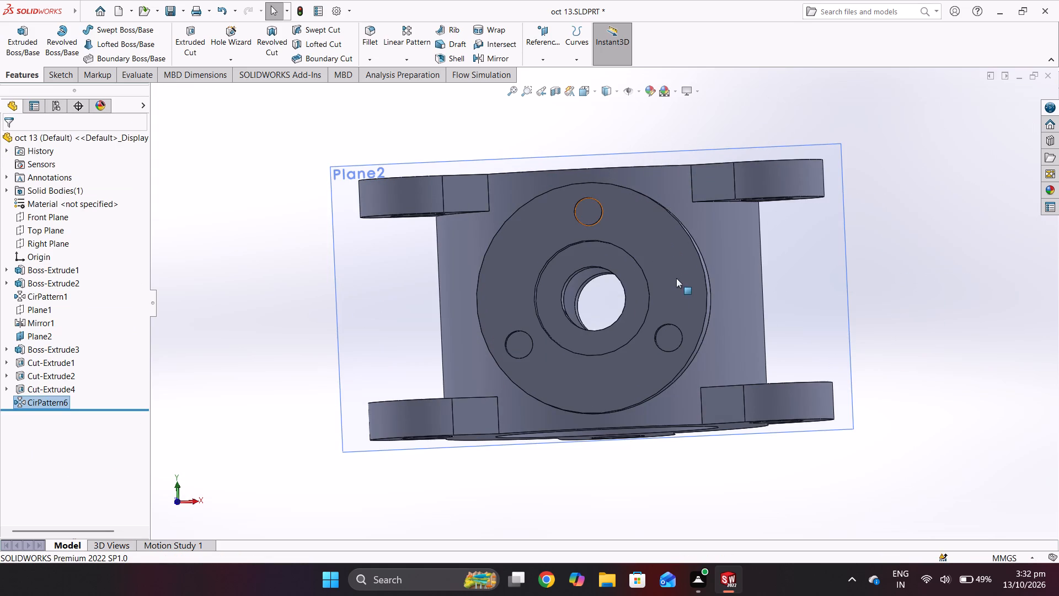
Examine the patterned holes, side boss, lugs and main bore from several angles.
middle_click_drag(615, 328, 596, 340)
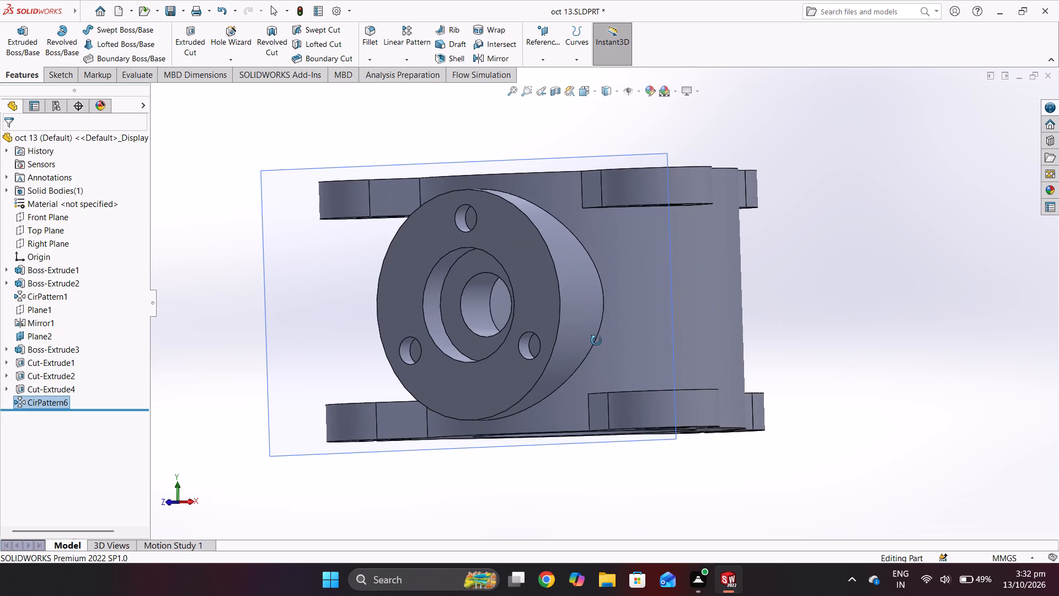
middle_click_drag(596, 340, 650, 352)
middle_click_drag(687, 349, 529, 222)
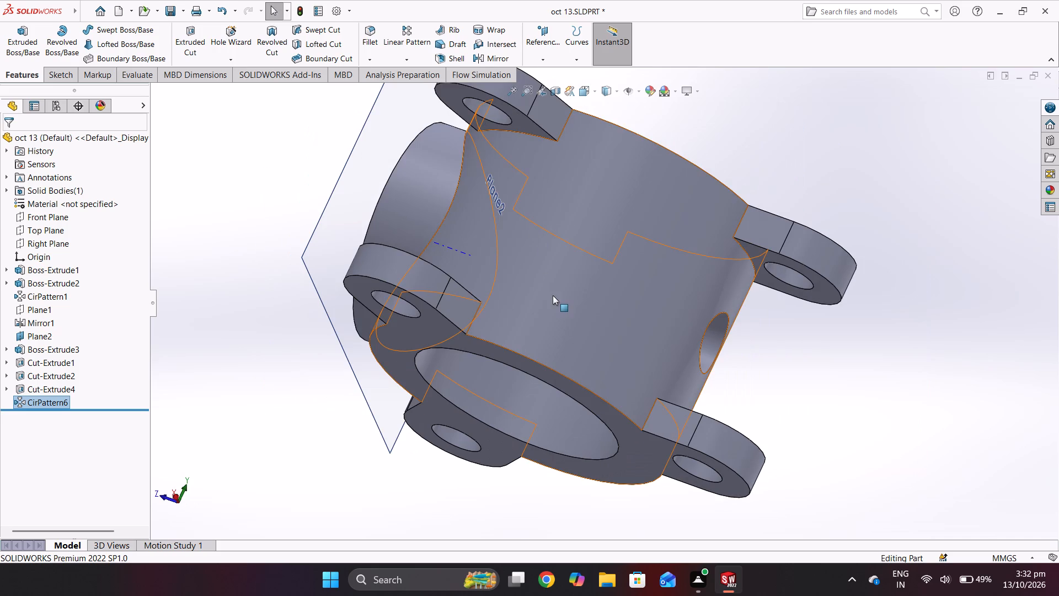
middle_click_drag(553, 295, 577, 117)
middle_click_drag(586, 267, 616, 171)
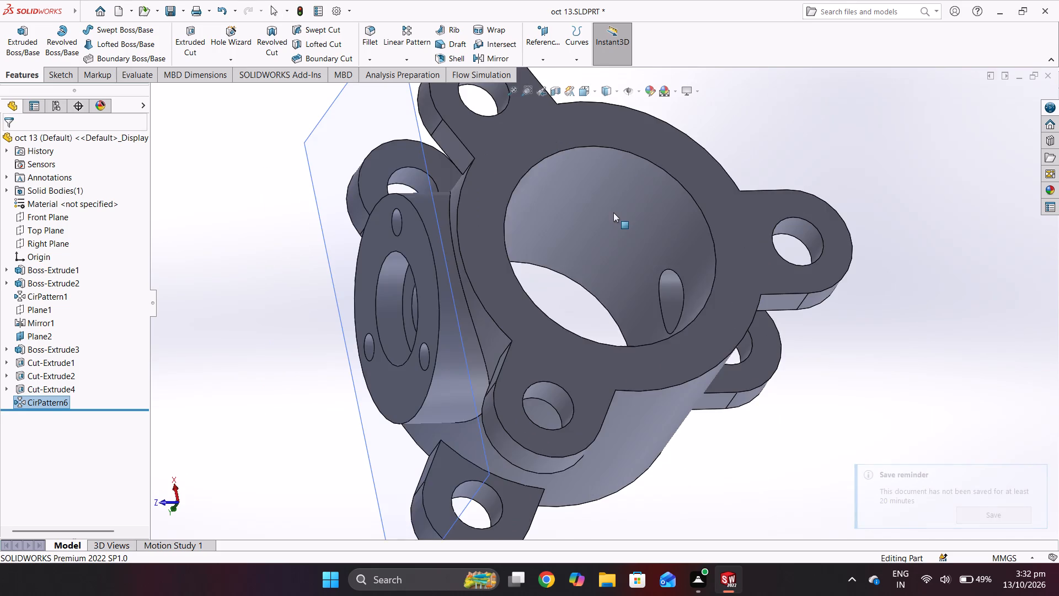
middle_click_drag(606, 280, 626, 195)
scroll(627, 208, "down", 1)
middle_click_drag(618, 244, 653, 170)
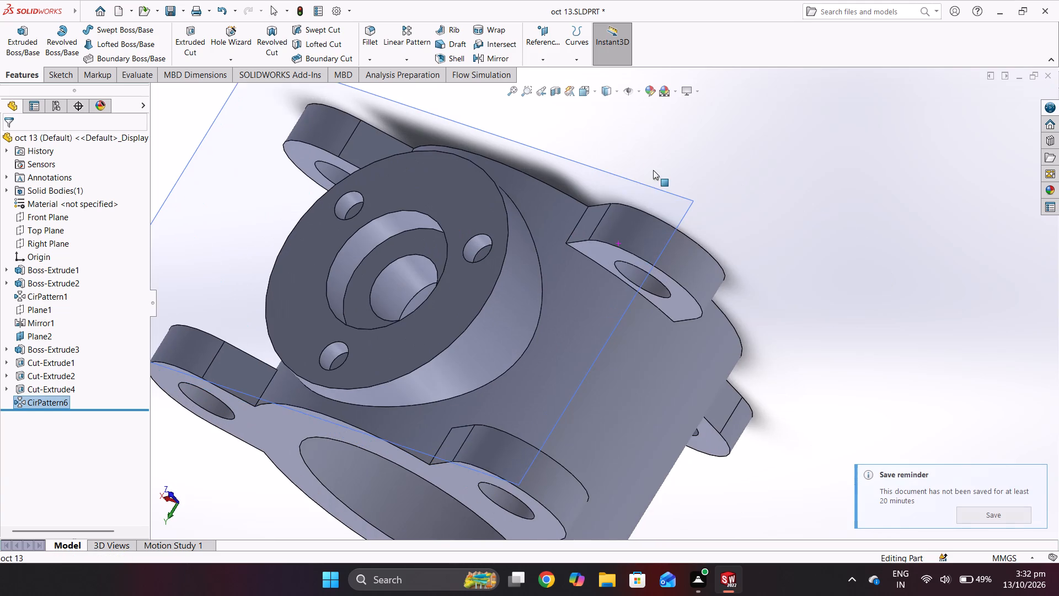
middle_click_drag(666, 263, 687, 211)
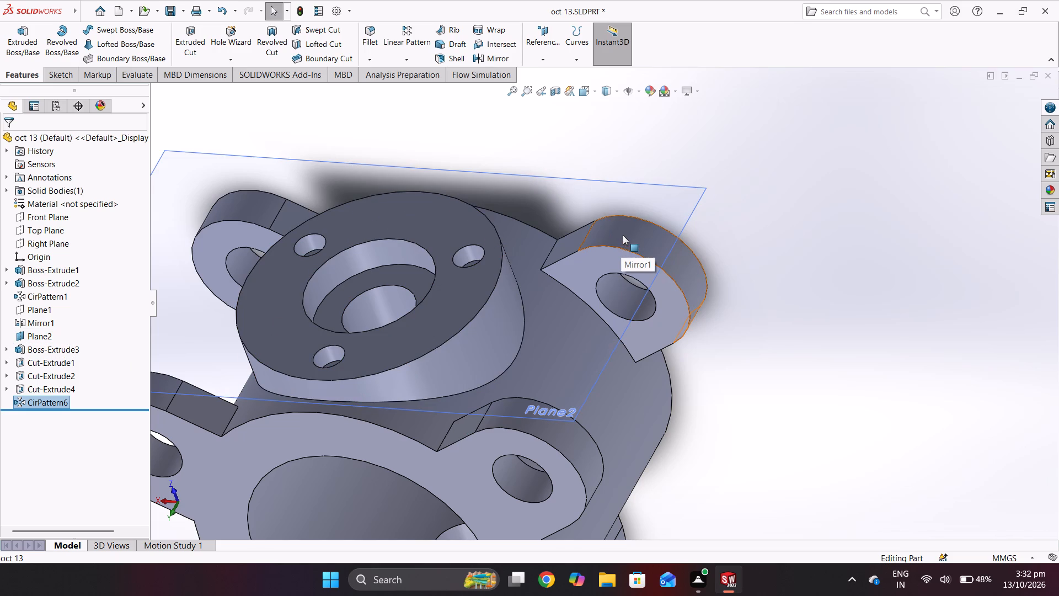
Save the finished oct 13 part.
key("ctrl+s")
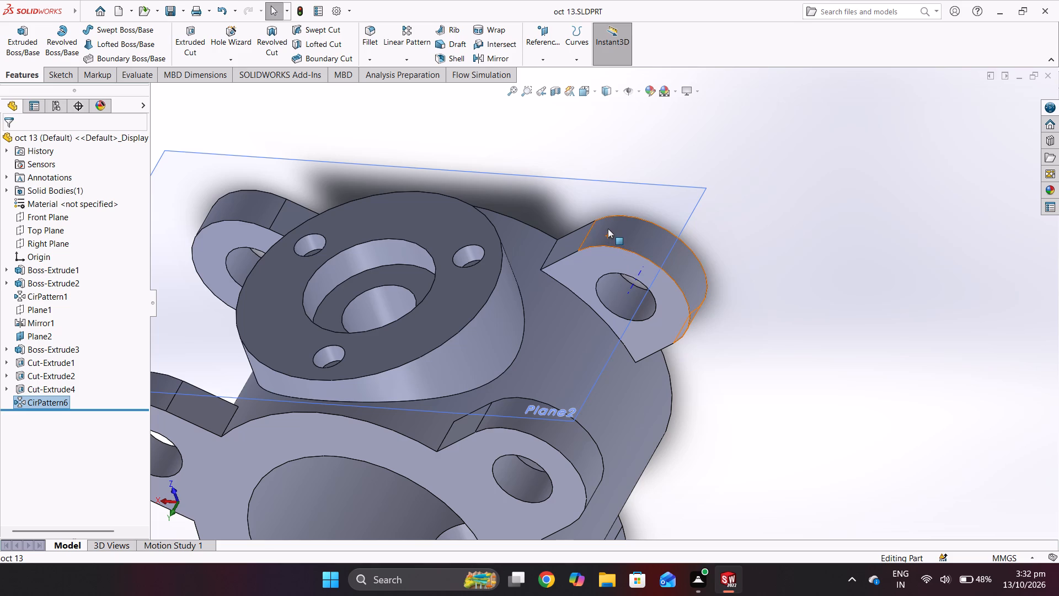
Create a new part document.
key("ctrl+n")
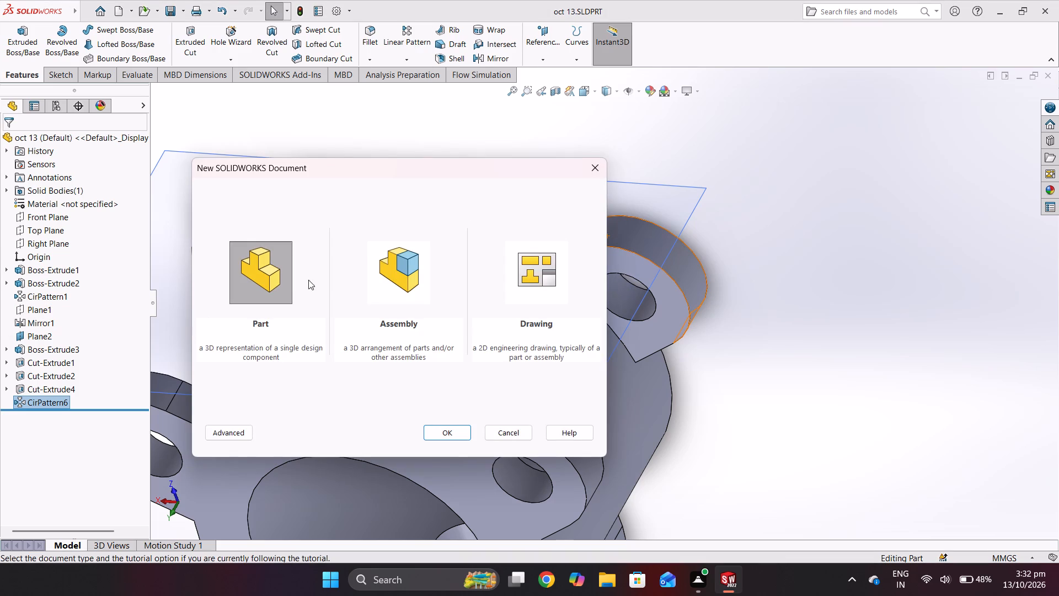
left_click(435, 431)
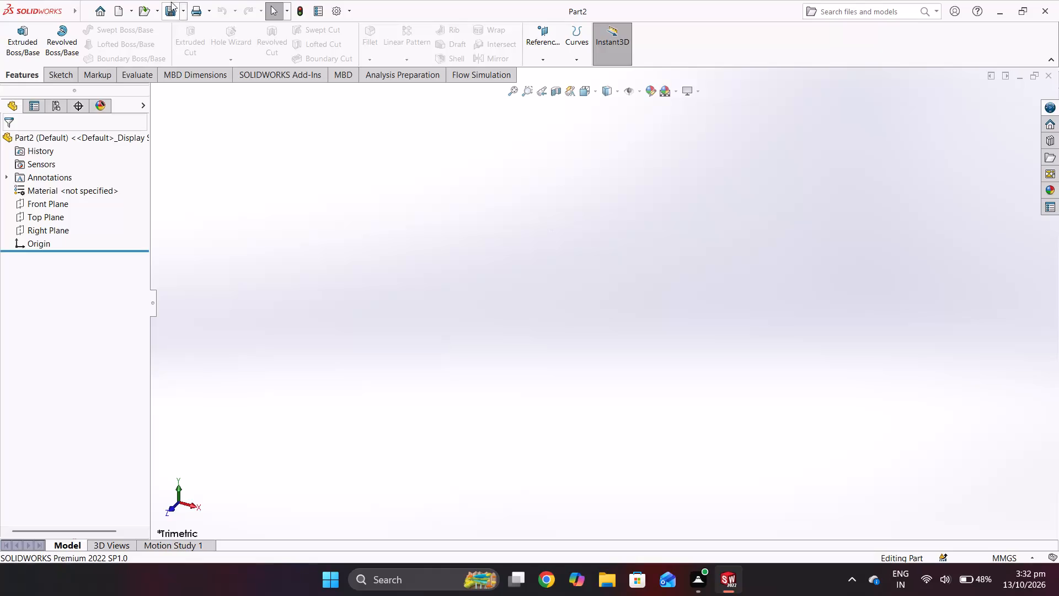
Start an extruded boss on the Top Plane and sketch a circle centred on the origin with a 70 mm diameter.
left_click(20, 43)
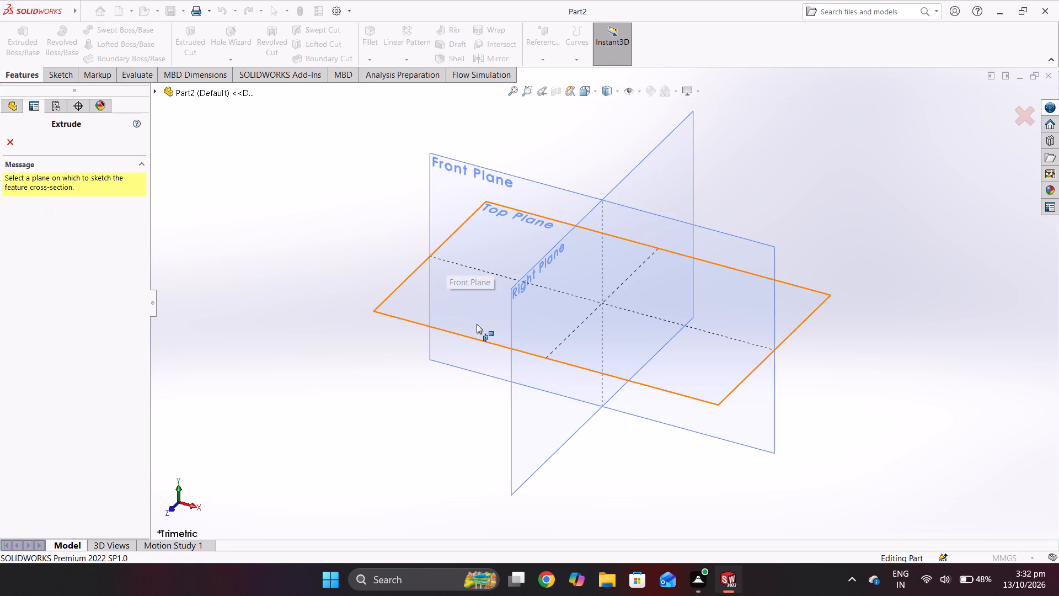
left_click(388, 299)
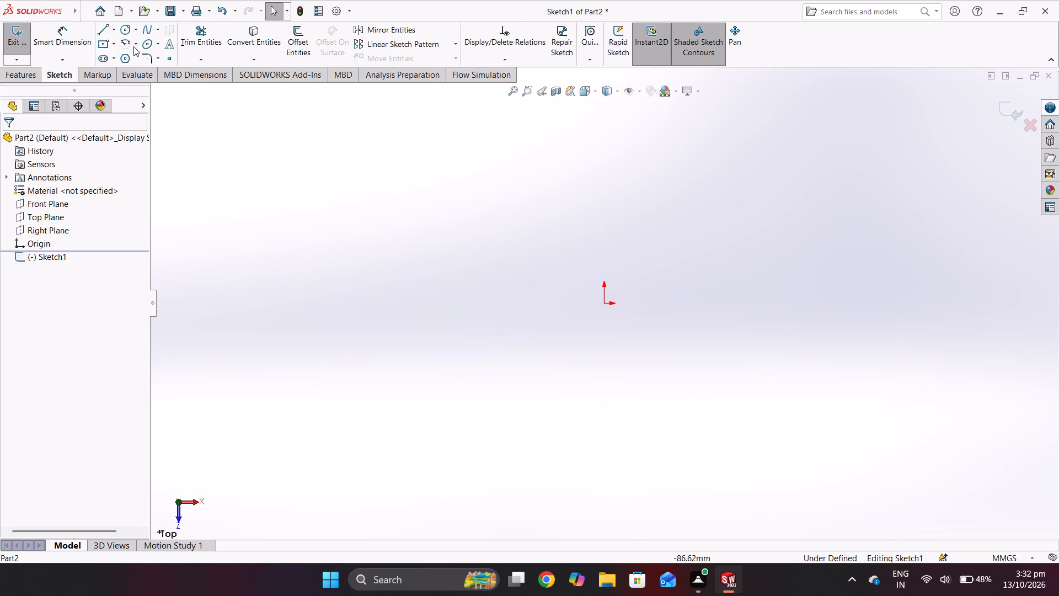
left_click(121, 31)
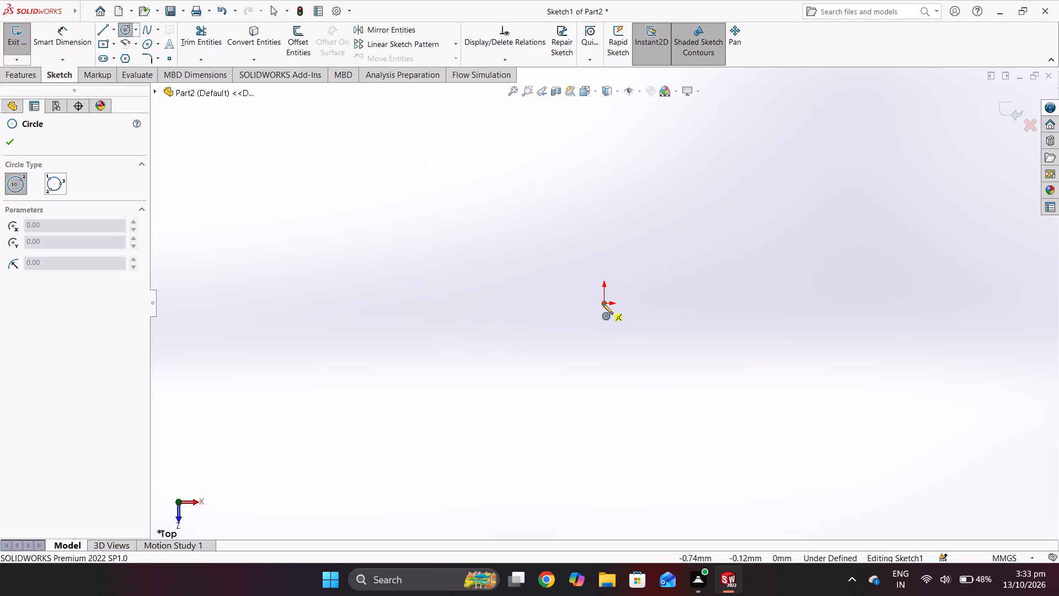
left_click(602, 304)
left_click(730, 359)
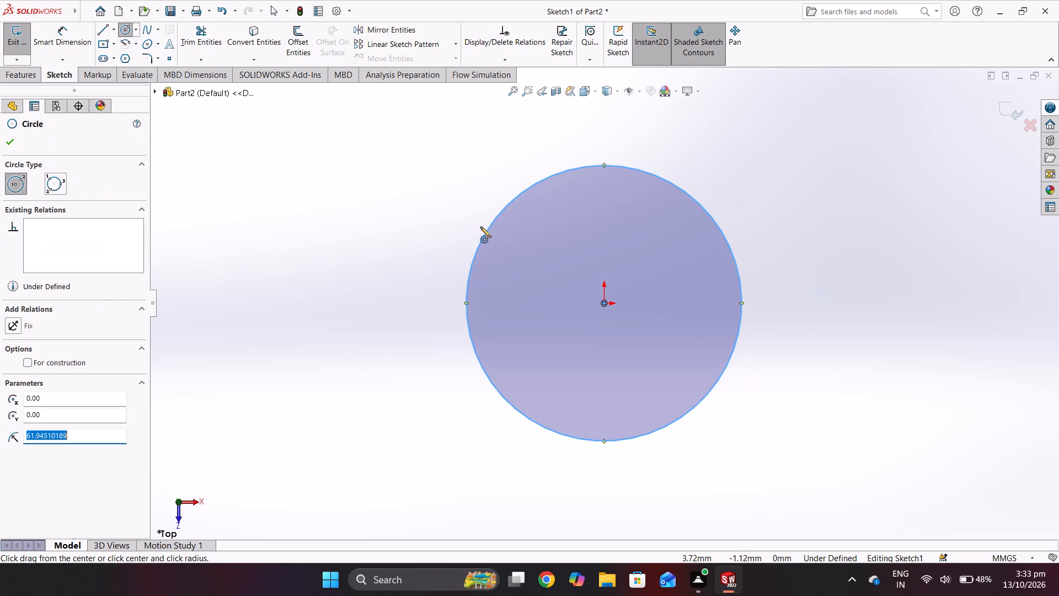
left_click(67, 32)
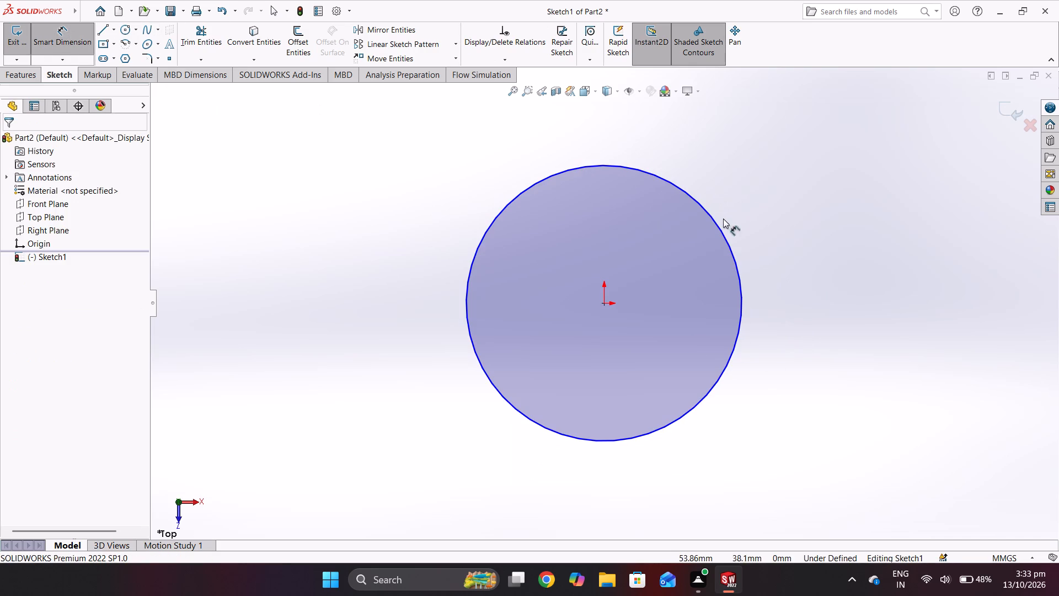
left_click(720, 228)
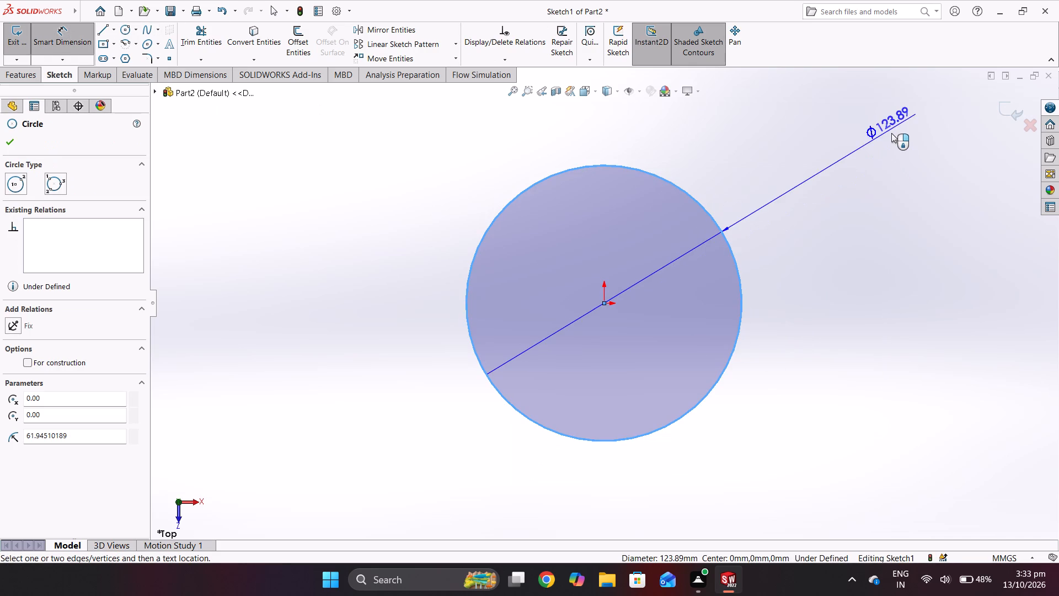
left_click(891, 133)
type("70")
key("Return")
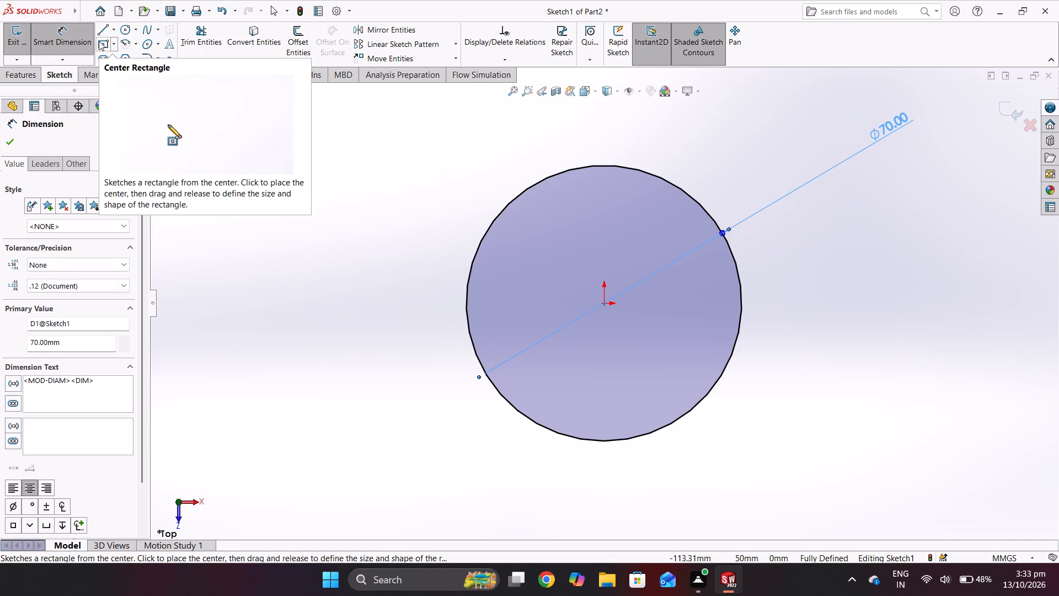
Extrude the 70 mm circle as a blind boss 25 mm deep.
left_click(1009, 105)
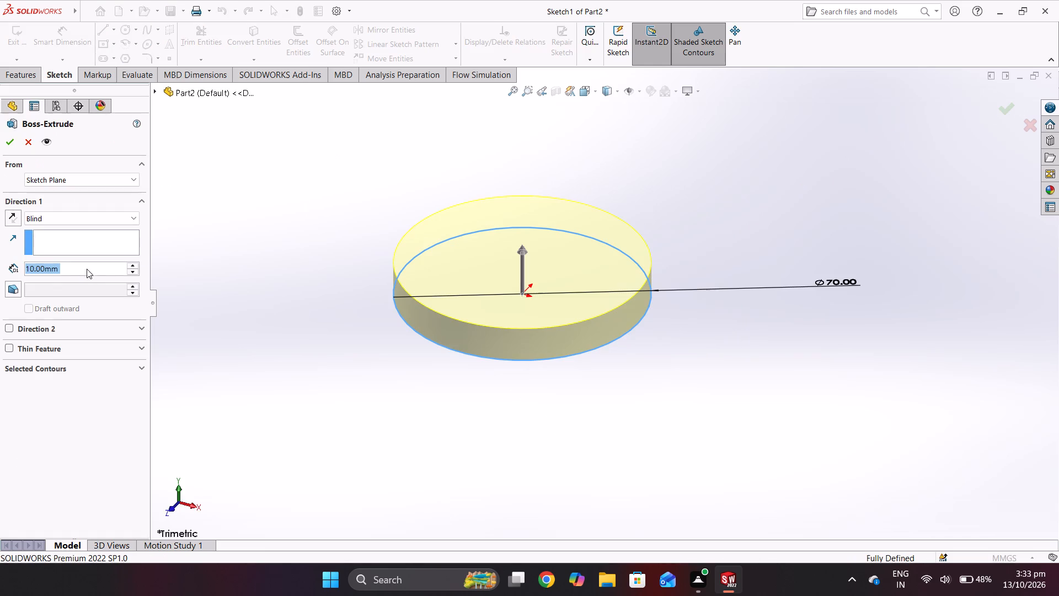
left_click(87, 268)
left_click(87, 268)
type("25")
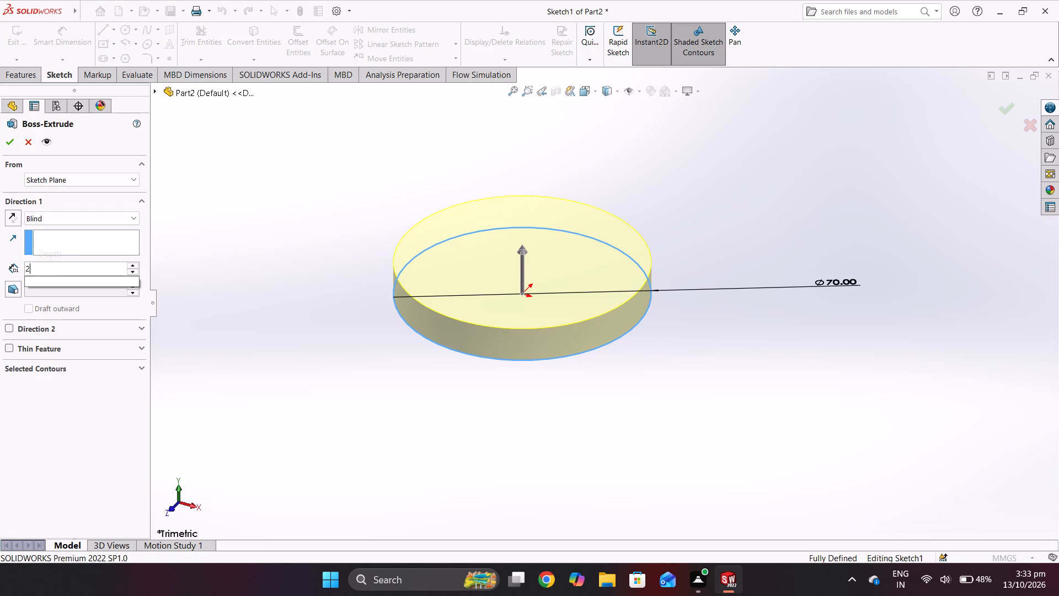
key("Return")
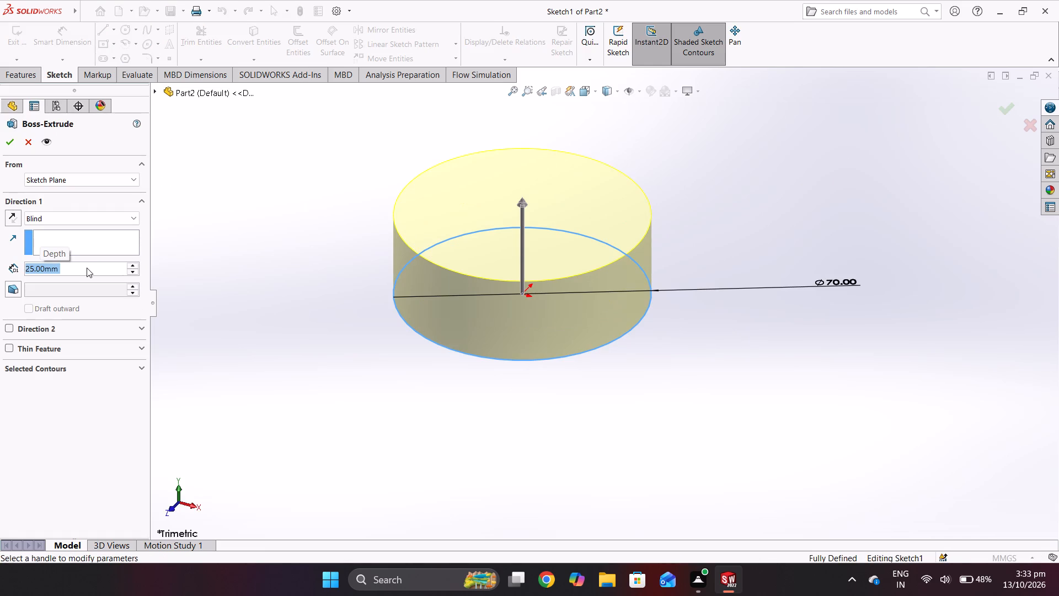
left_click(186, 241)
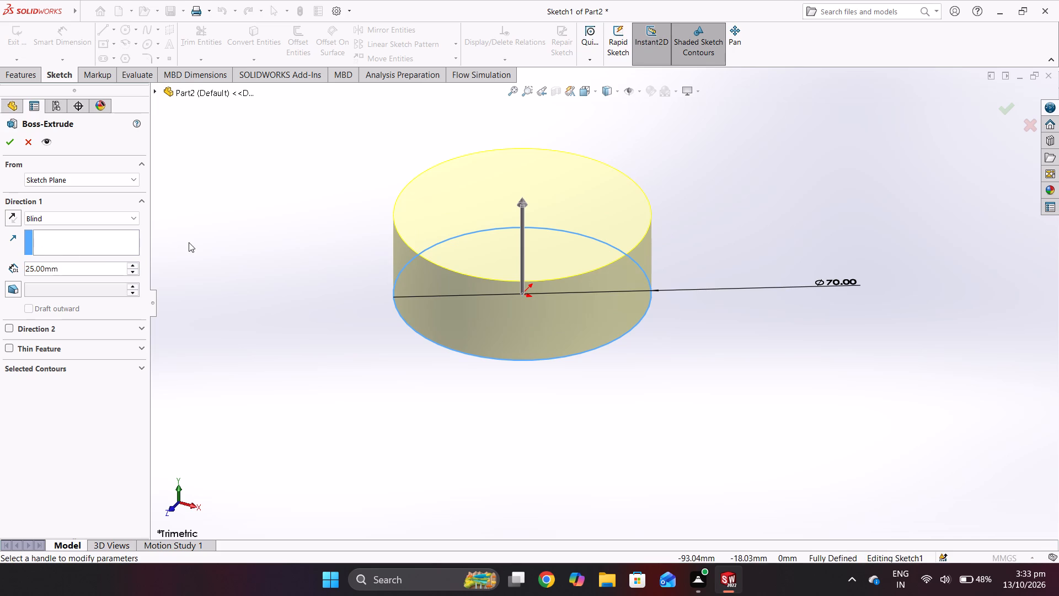
left_click(2, 144)
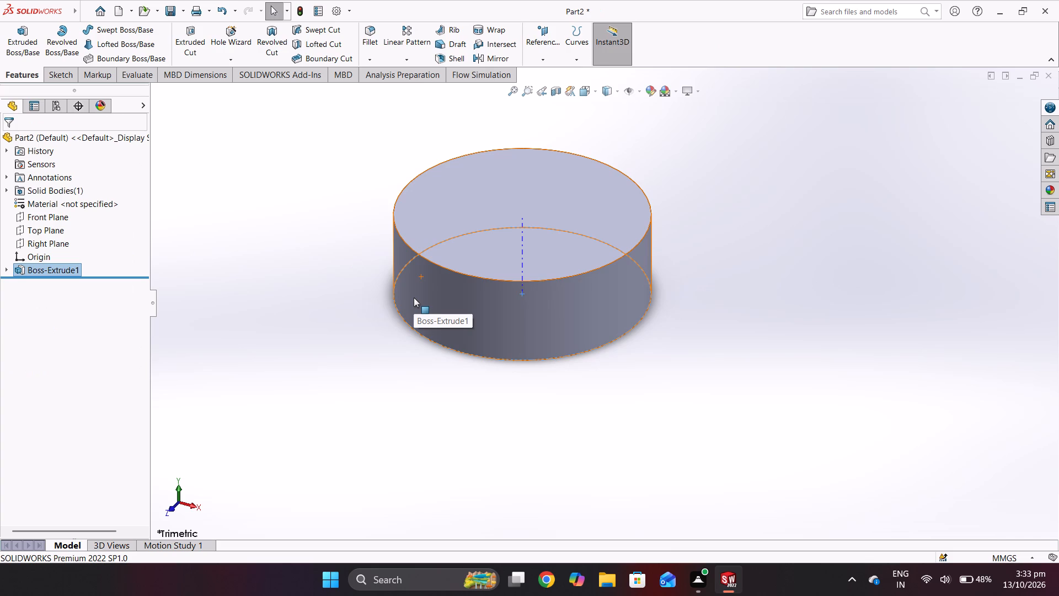
Fillet the disc's top face with a constant 10 mm circular radius, keeping only that face selected and using full preview.
left_click(366, 38)
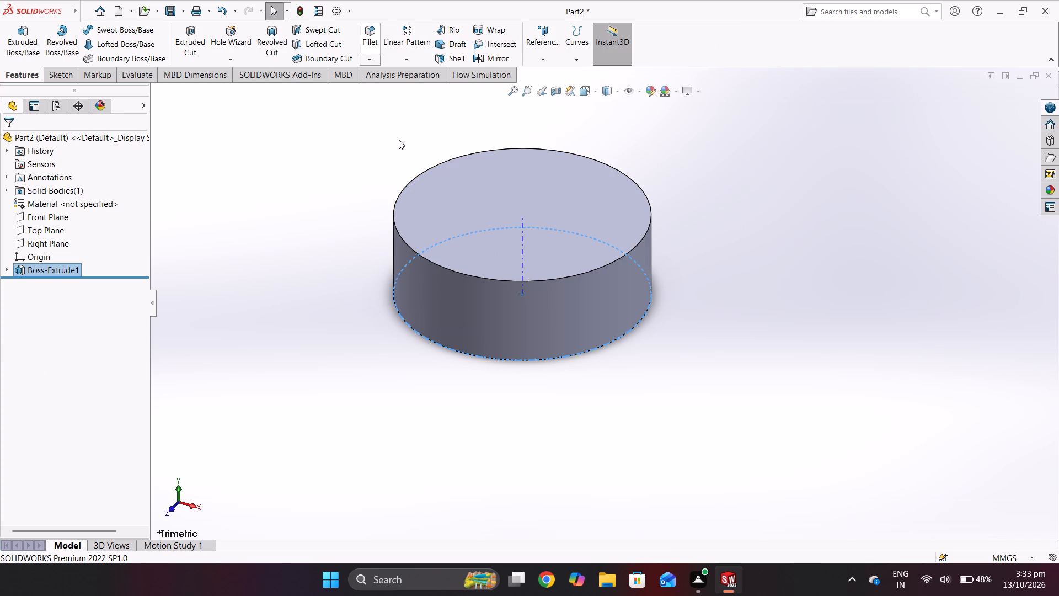
left_click(402, 191)
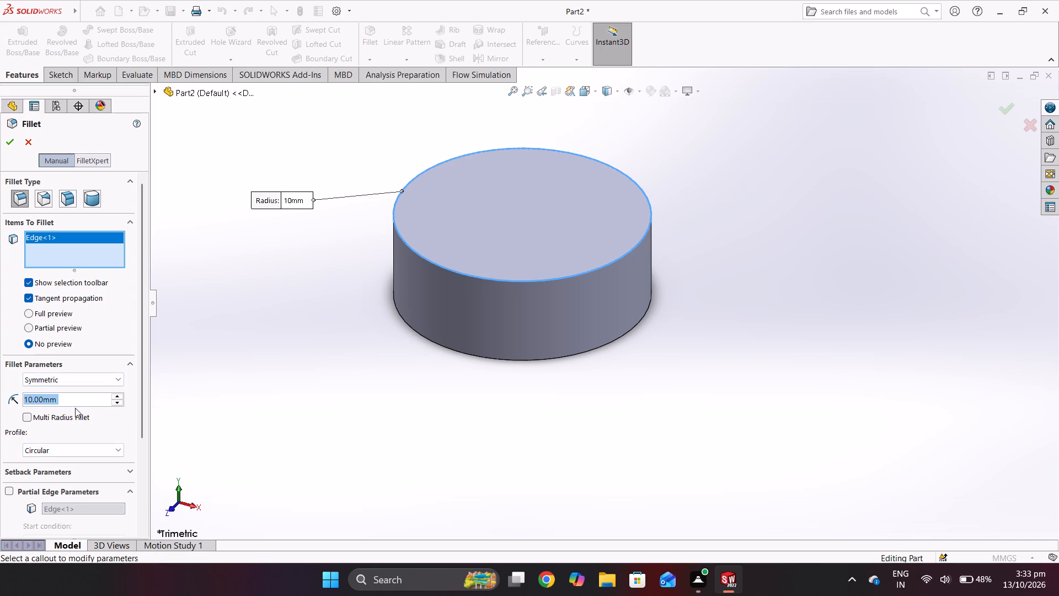
middle_click_drag(72, 411, 88, 331)
scroll(88, 332, "down", 10)
scroll(91, 356, "up", 9)
scroll(101, 327, "down", 6)
scroll(106, 267, "up", 8)
scroll(106, 275, "down", 6)
left_click(414, 248)
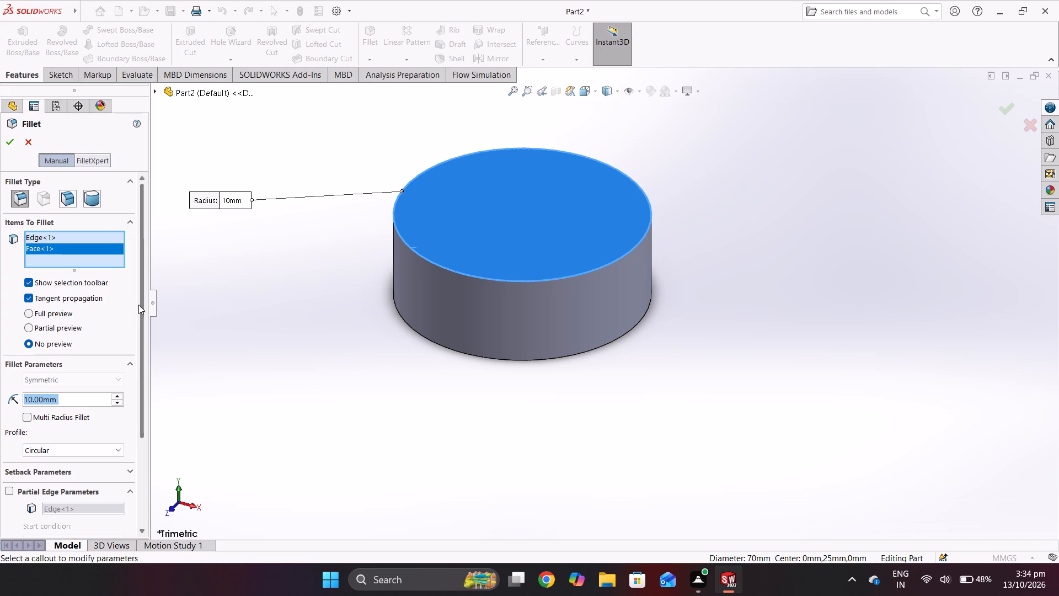
left_click(87, 237)
right_click(87, 237)
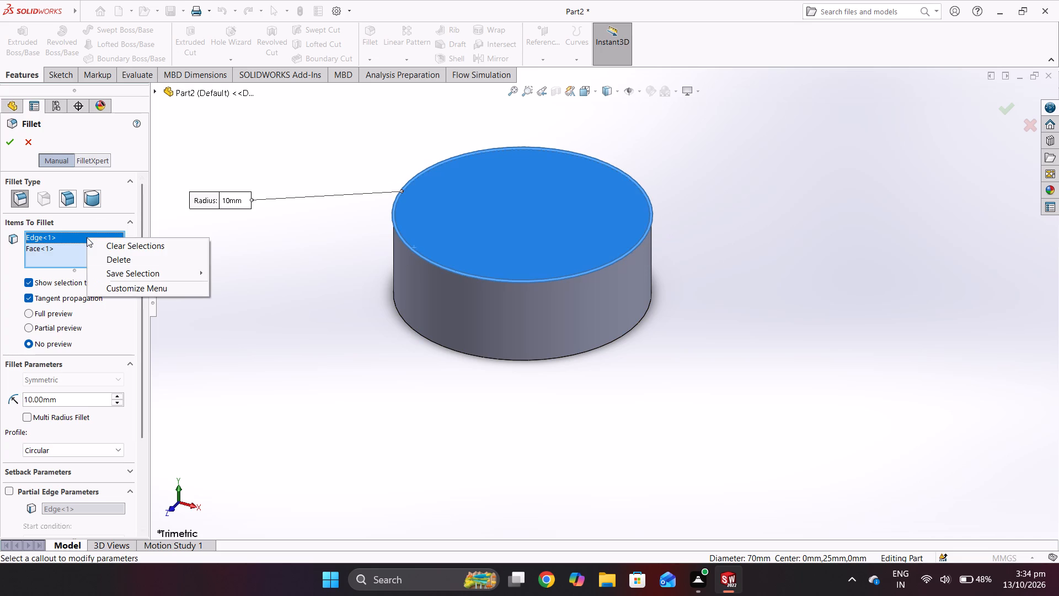
left_click(99, 258)
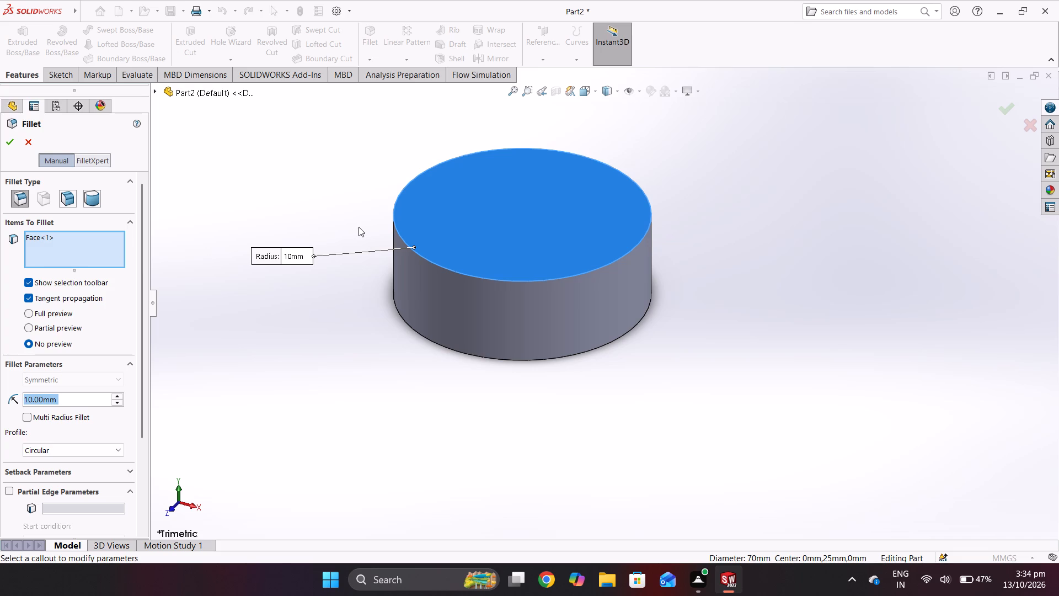
scroll(44, 398, "down", 4)
left_click(34, 313)
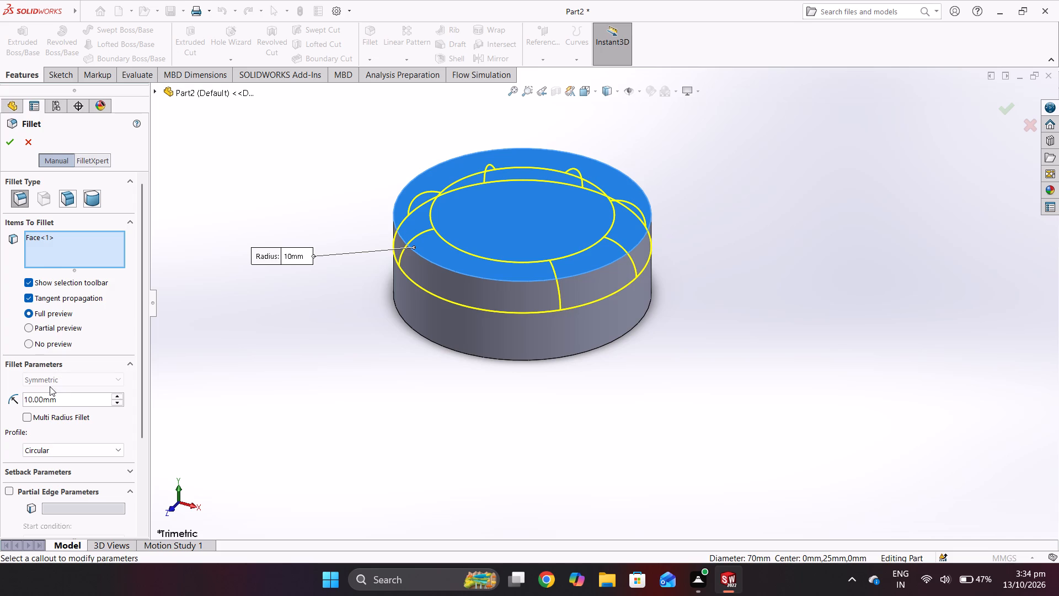
left_click(8, 146)
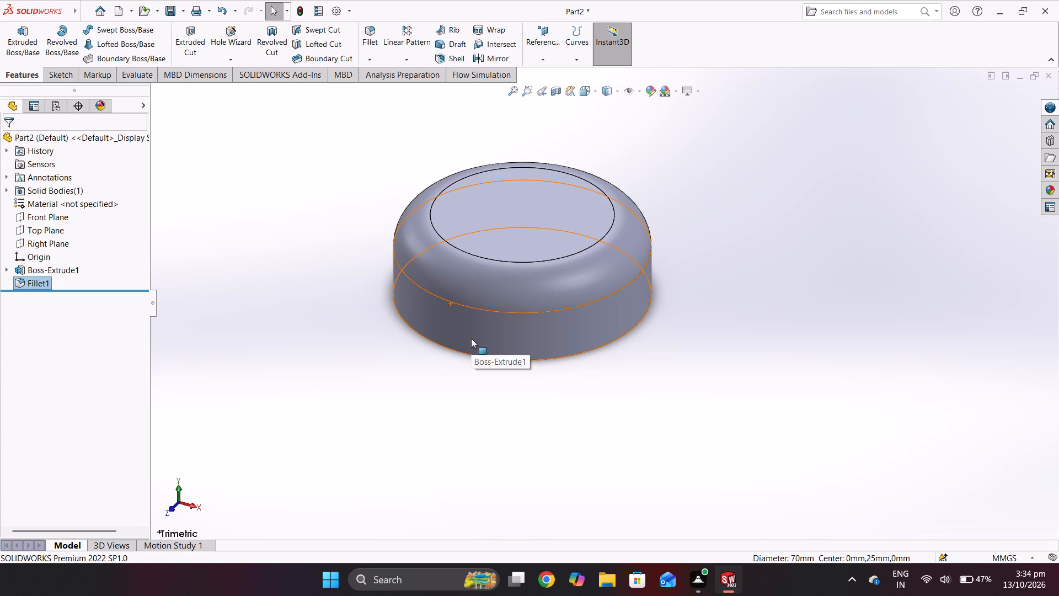
Shell the filleted disc with a 3 mm wall thickness and no faces selected for removal.
left_click(454, 60)
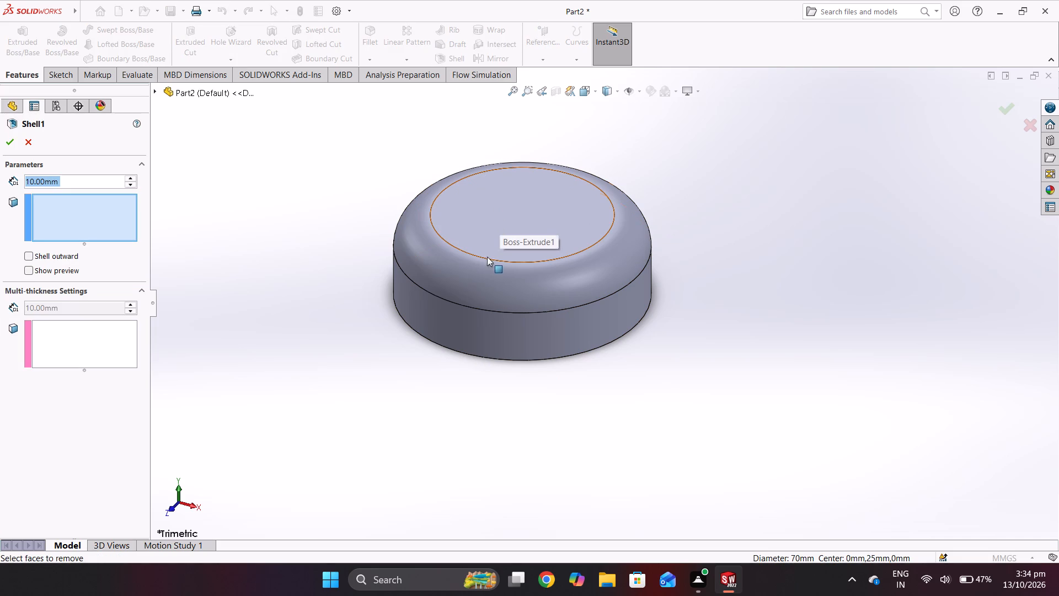
key("3")
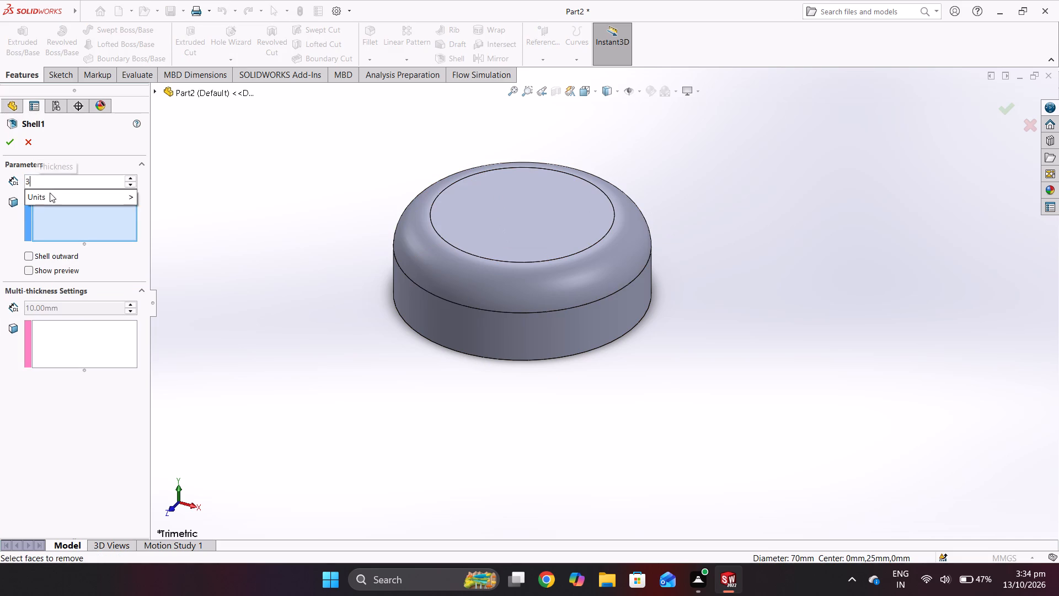
key("Return")
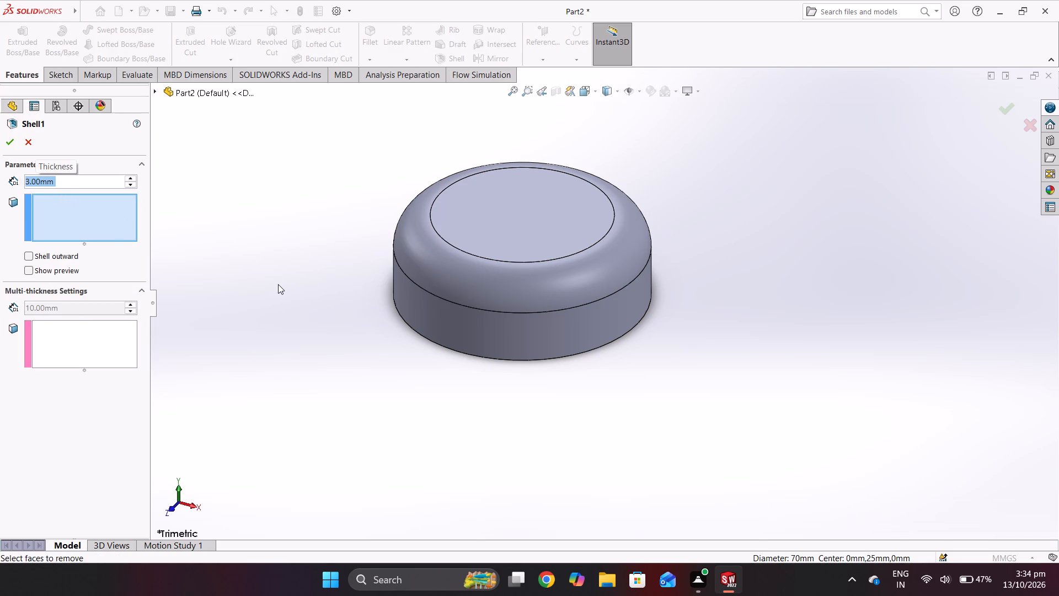
middle_click_drag(471, 281, 471, 206)
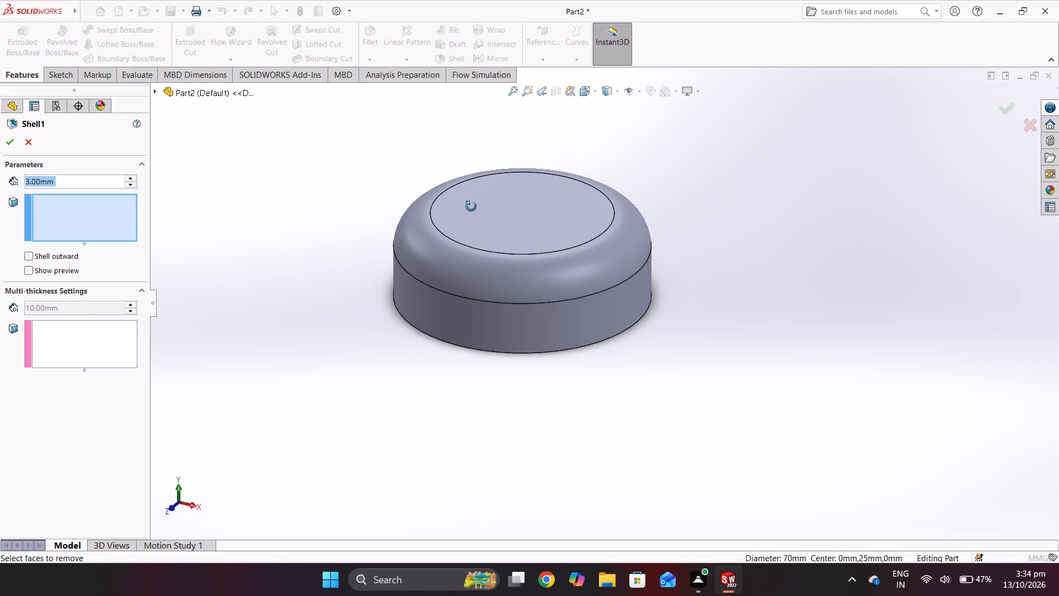
middle_click_drag(471, 206, 460, 134)
left_click(18, 141)
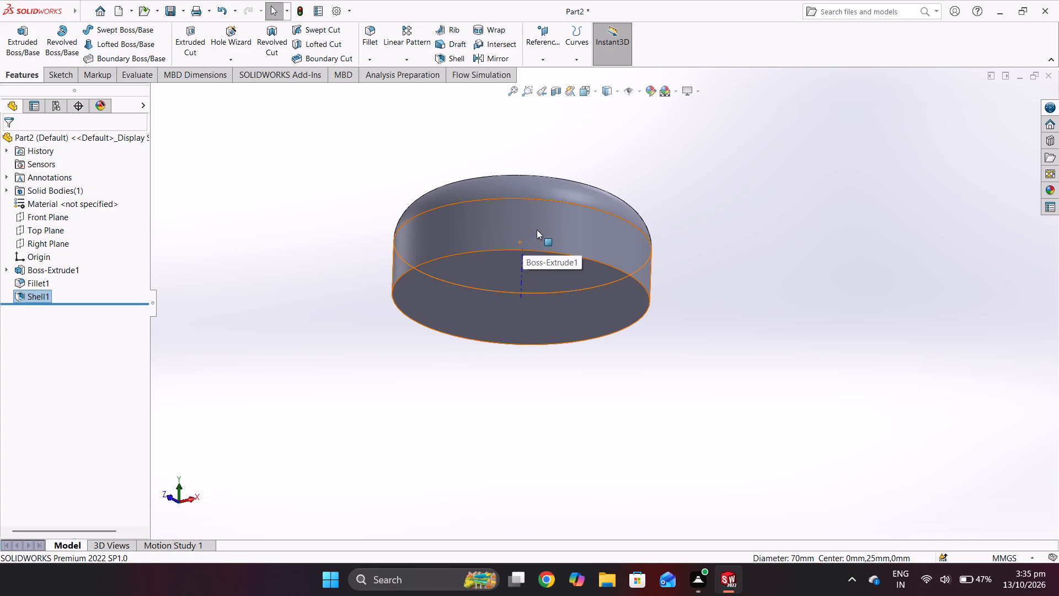
Try to apply a second shell of 3 mm thickness with the disc's flat bottom face removed.
left_click(563, 287)
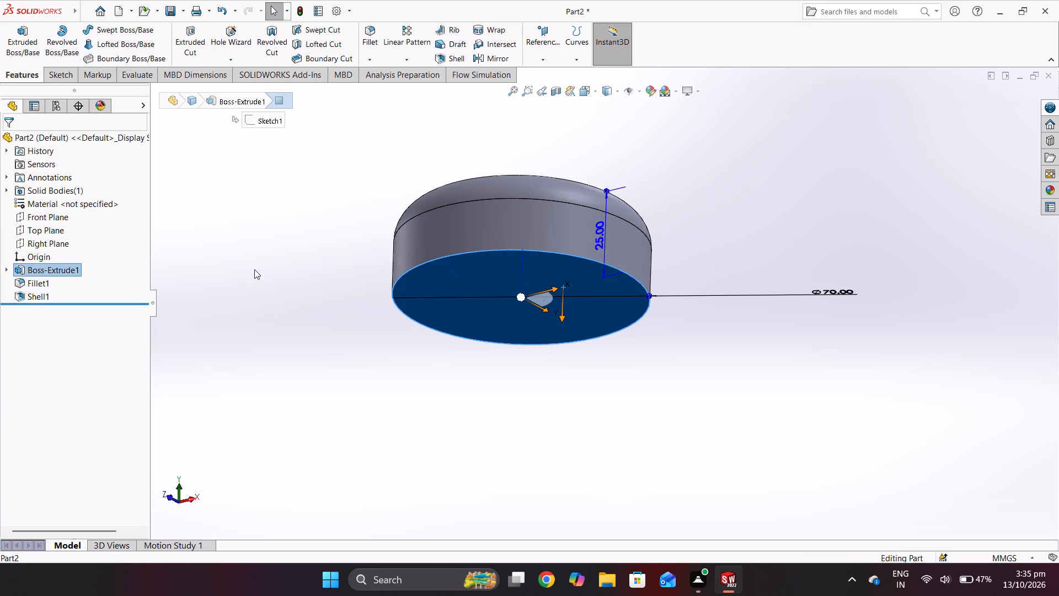
key("Escape")
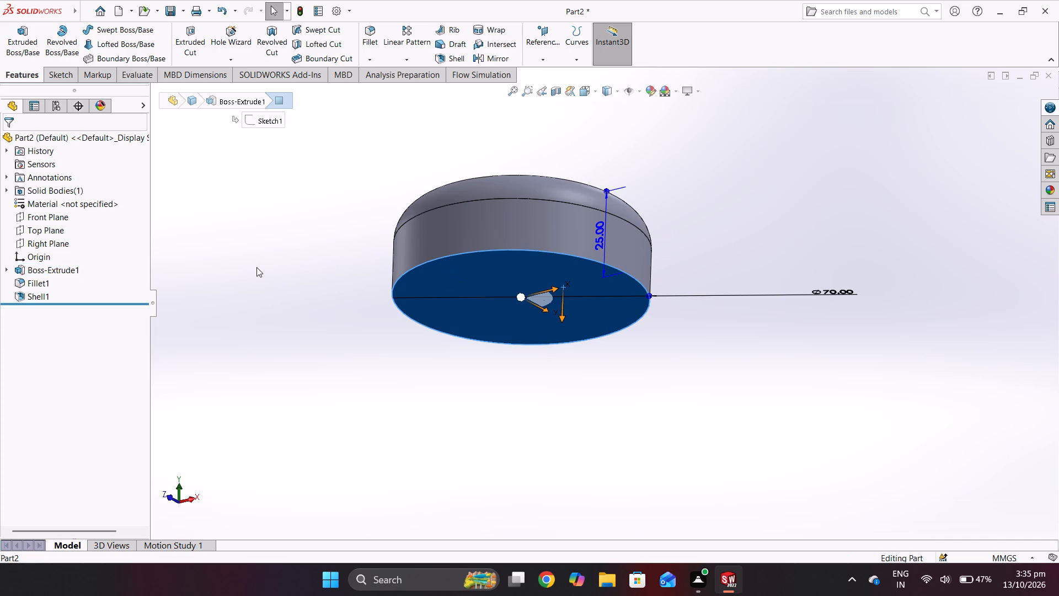
middle_click_drag(285, 302, 290, 448)
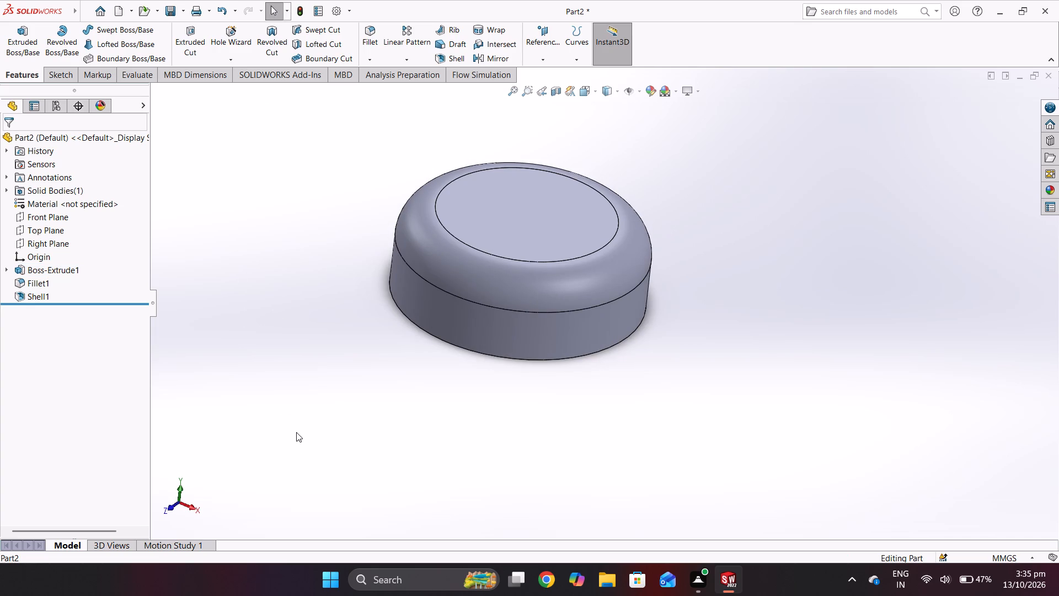
left_click(451, 61)
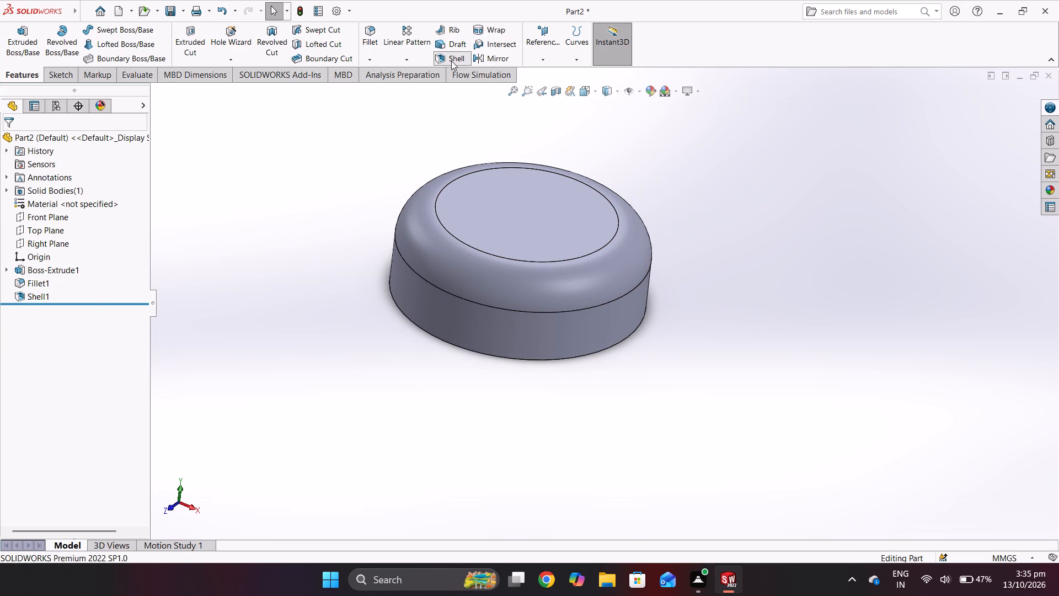
left_click(98, 207)
left_click(98, 207)
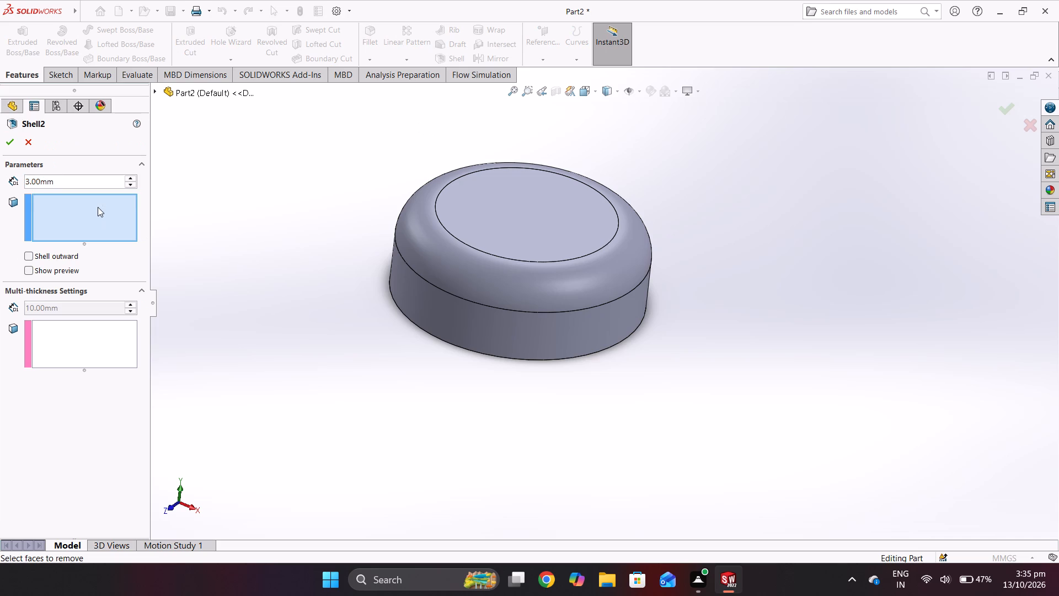
left_click(106, 179)
middle_click_drag(195, 265, 186, 173)
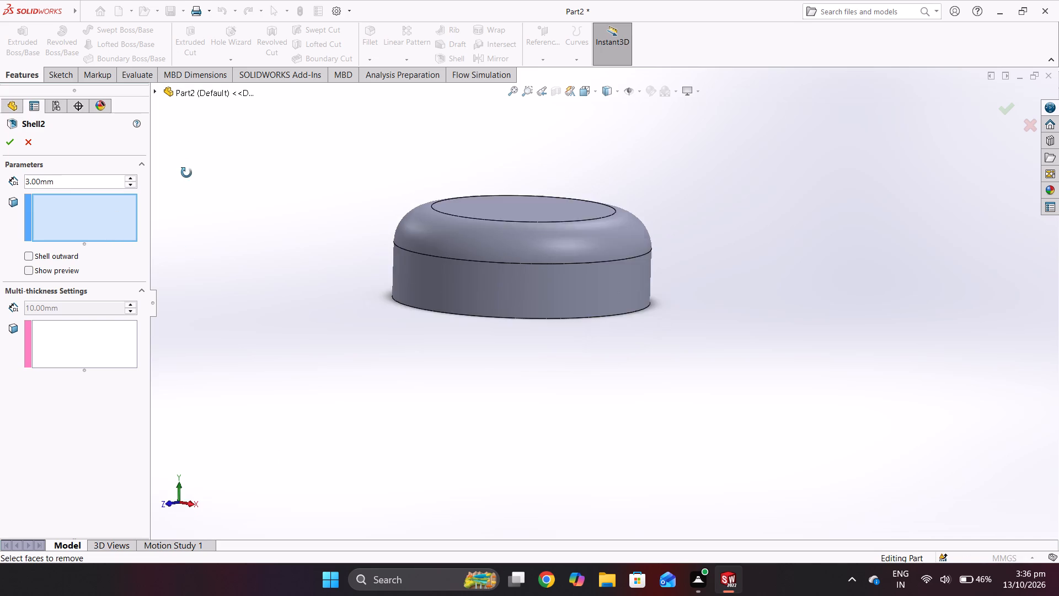
middle_click_drag(186, 173, 197, 98)
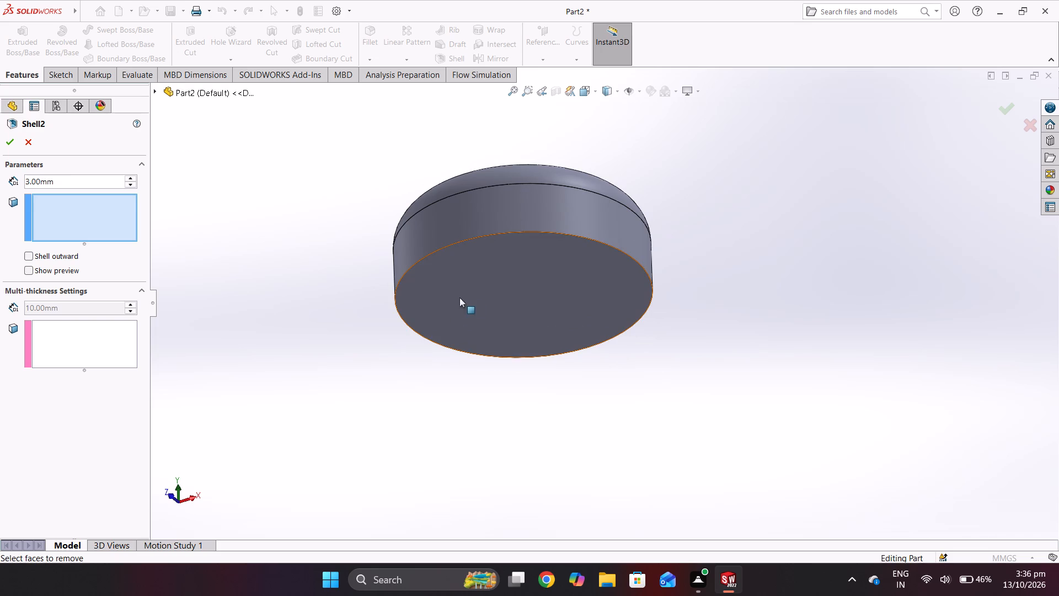
left_click(479, 295)
left_click(9, 143)
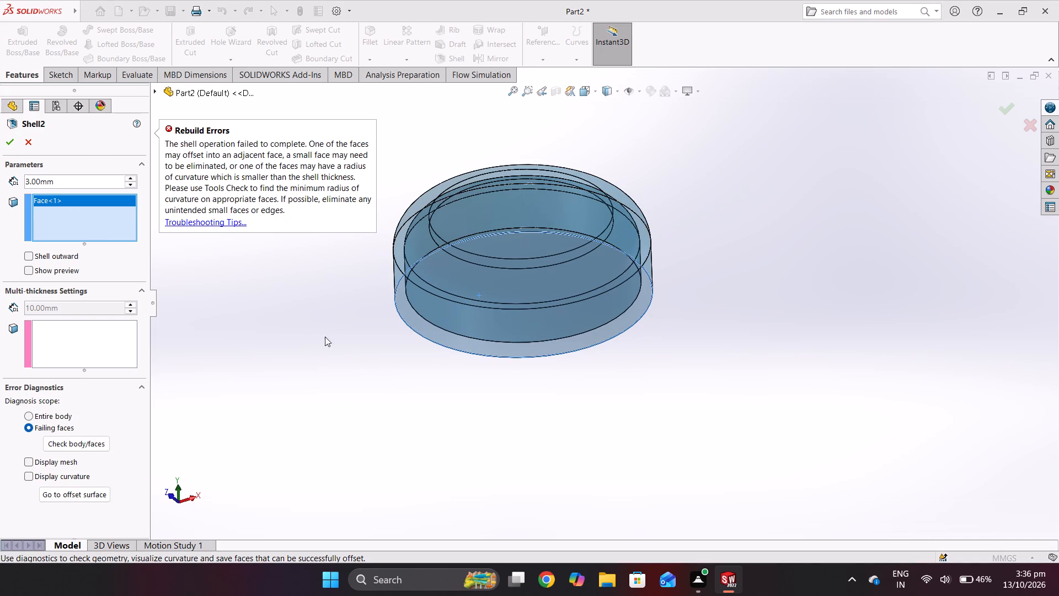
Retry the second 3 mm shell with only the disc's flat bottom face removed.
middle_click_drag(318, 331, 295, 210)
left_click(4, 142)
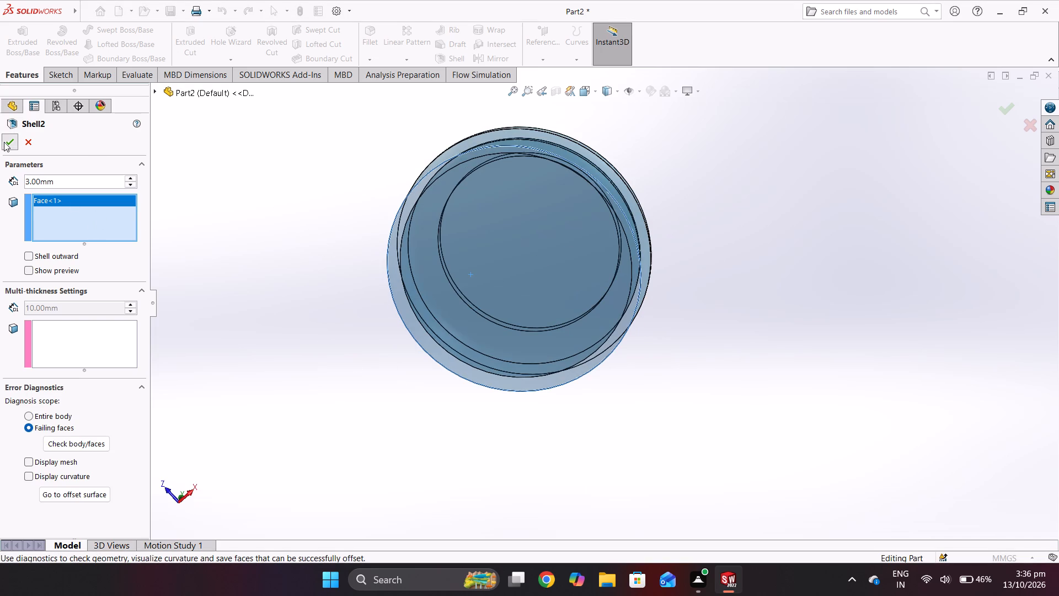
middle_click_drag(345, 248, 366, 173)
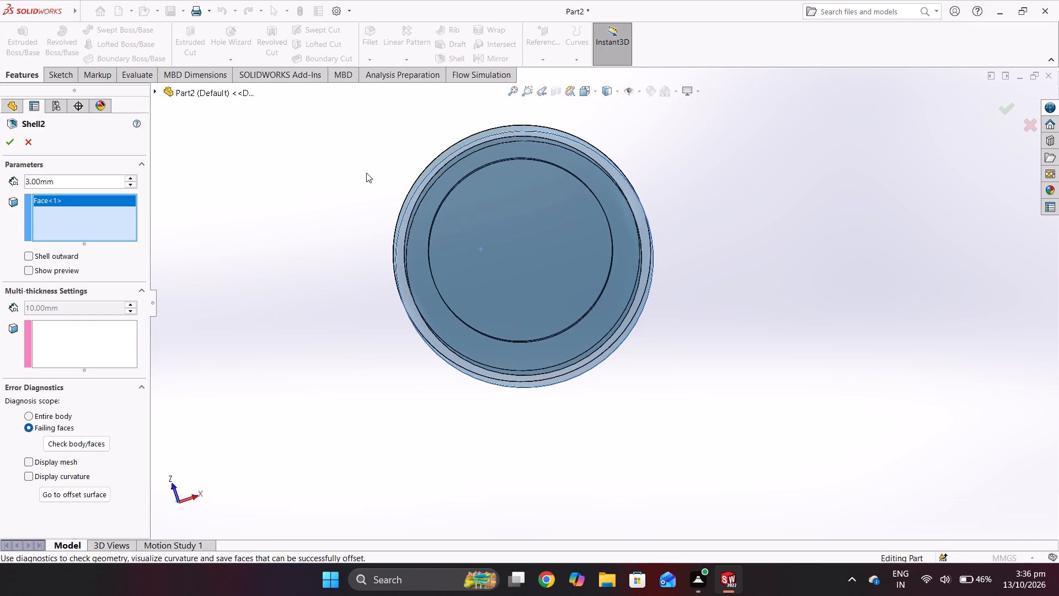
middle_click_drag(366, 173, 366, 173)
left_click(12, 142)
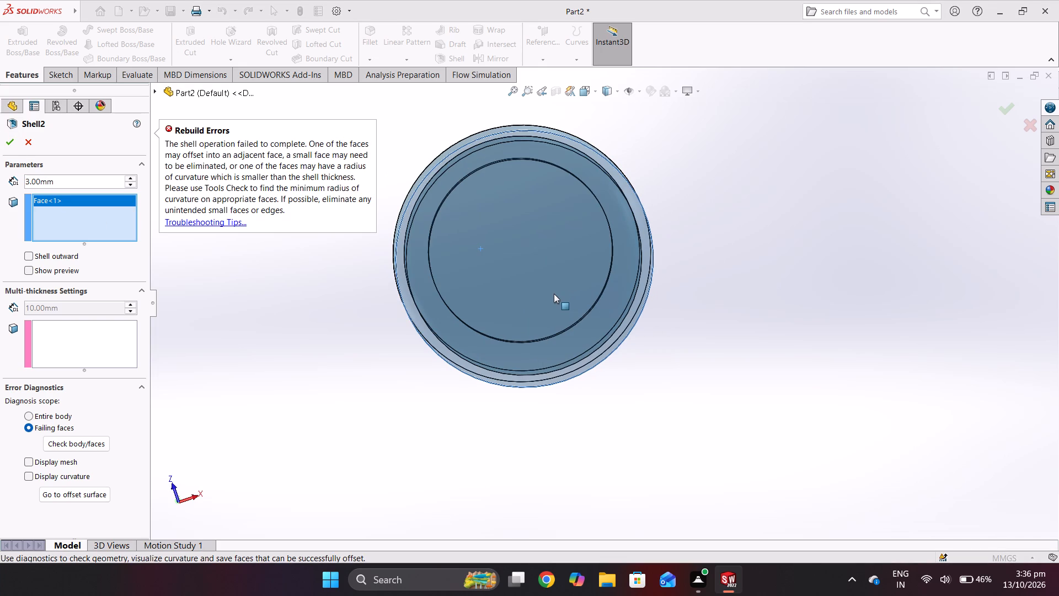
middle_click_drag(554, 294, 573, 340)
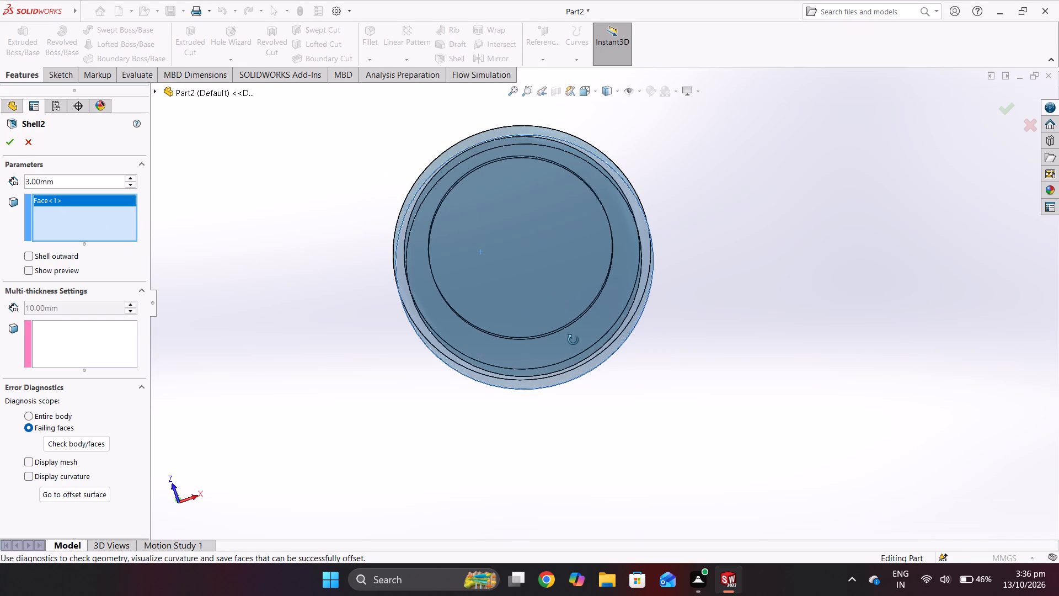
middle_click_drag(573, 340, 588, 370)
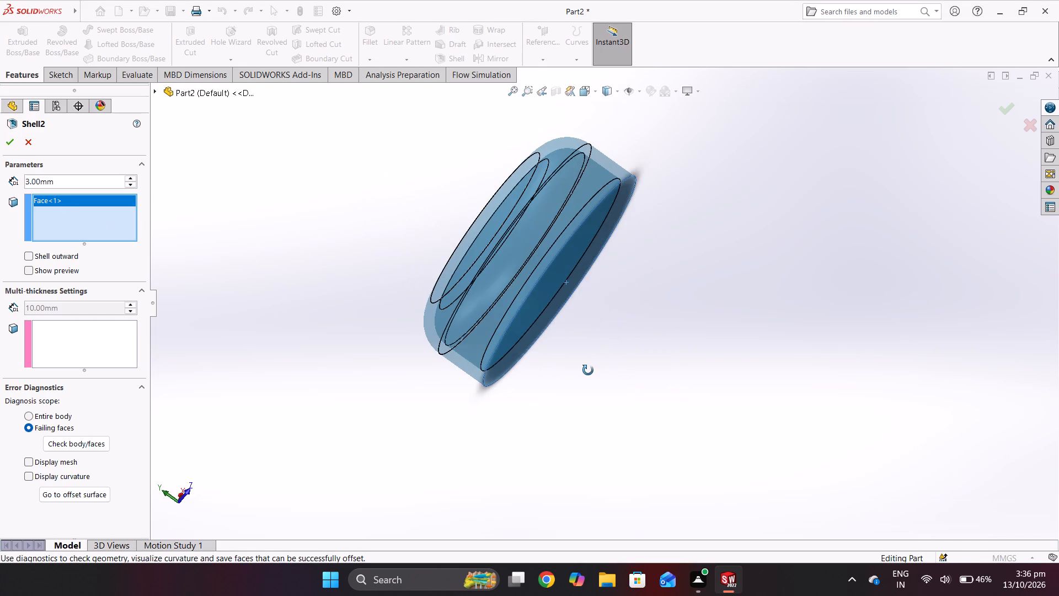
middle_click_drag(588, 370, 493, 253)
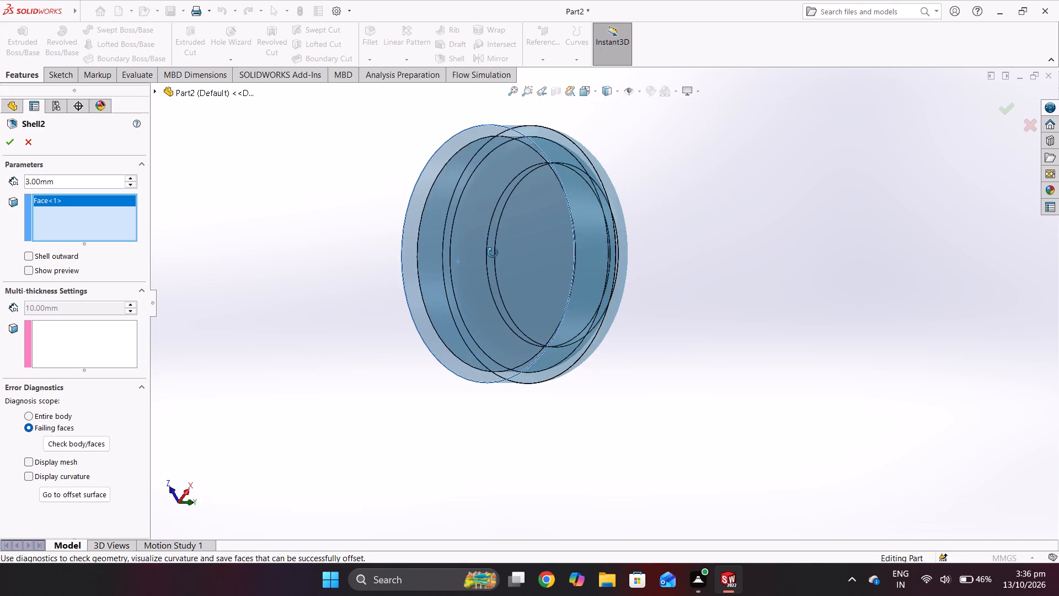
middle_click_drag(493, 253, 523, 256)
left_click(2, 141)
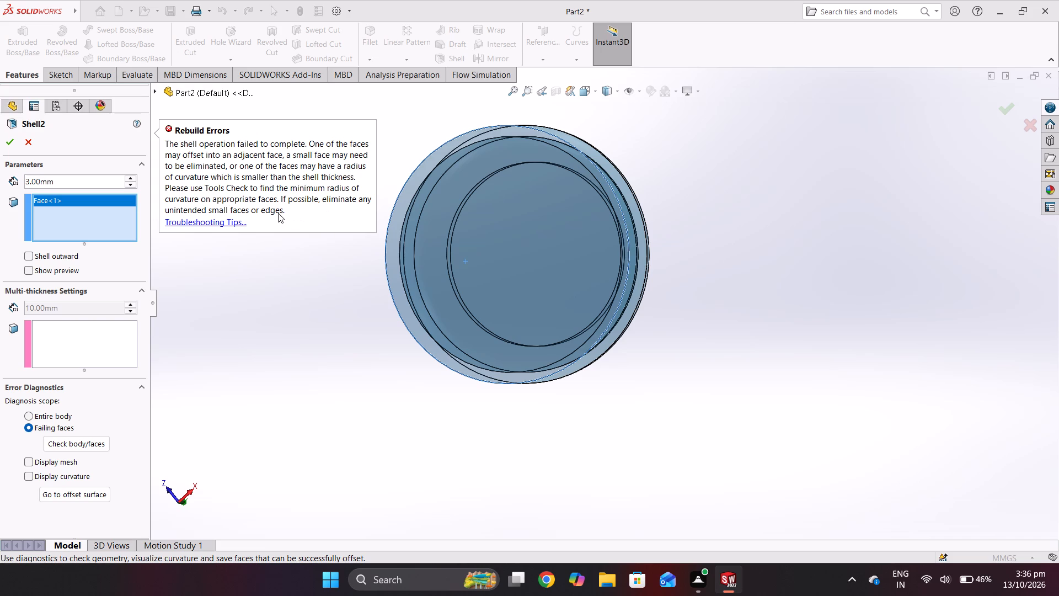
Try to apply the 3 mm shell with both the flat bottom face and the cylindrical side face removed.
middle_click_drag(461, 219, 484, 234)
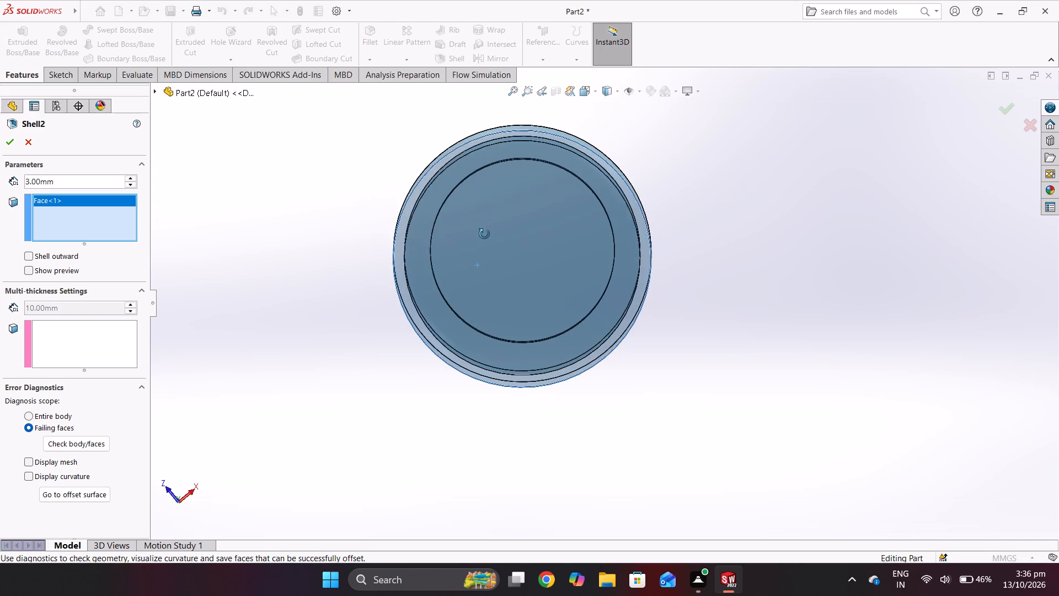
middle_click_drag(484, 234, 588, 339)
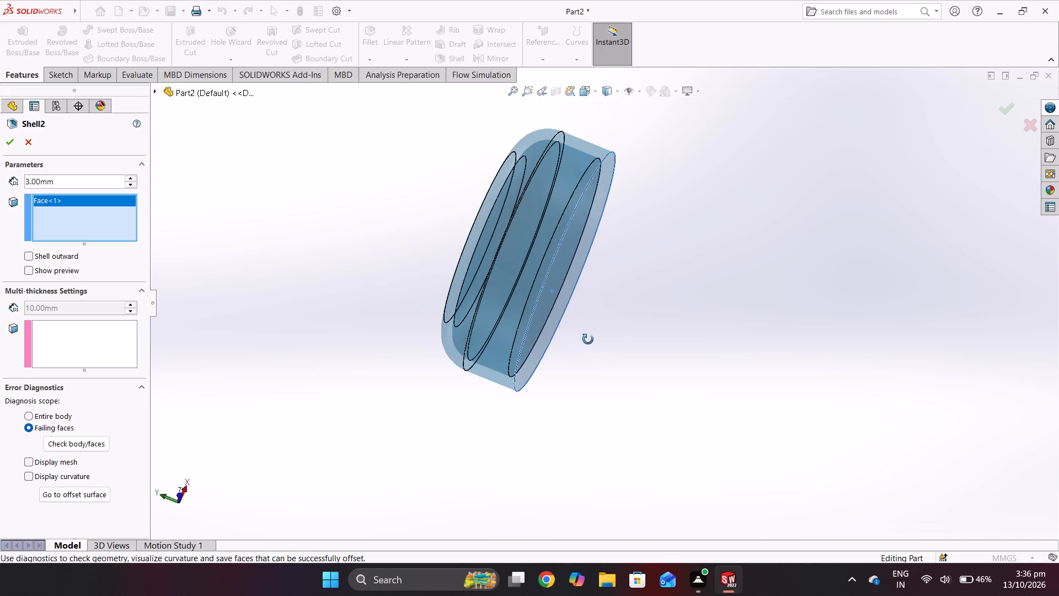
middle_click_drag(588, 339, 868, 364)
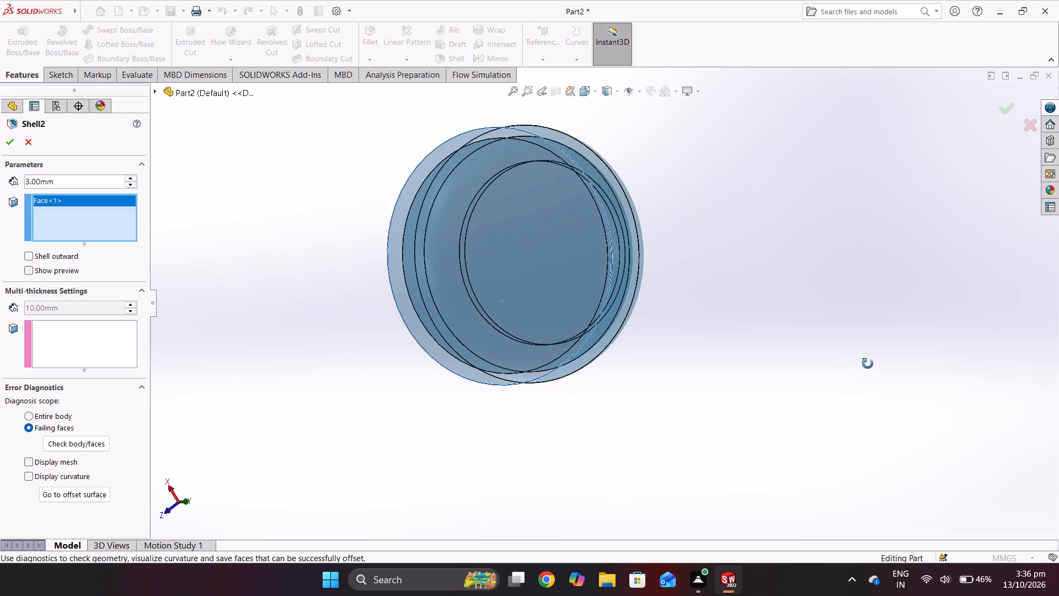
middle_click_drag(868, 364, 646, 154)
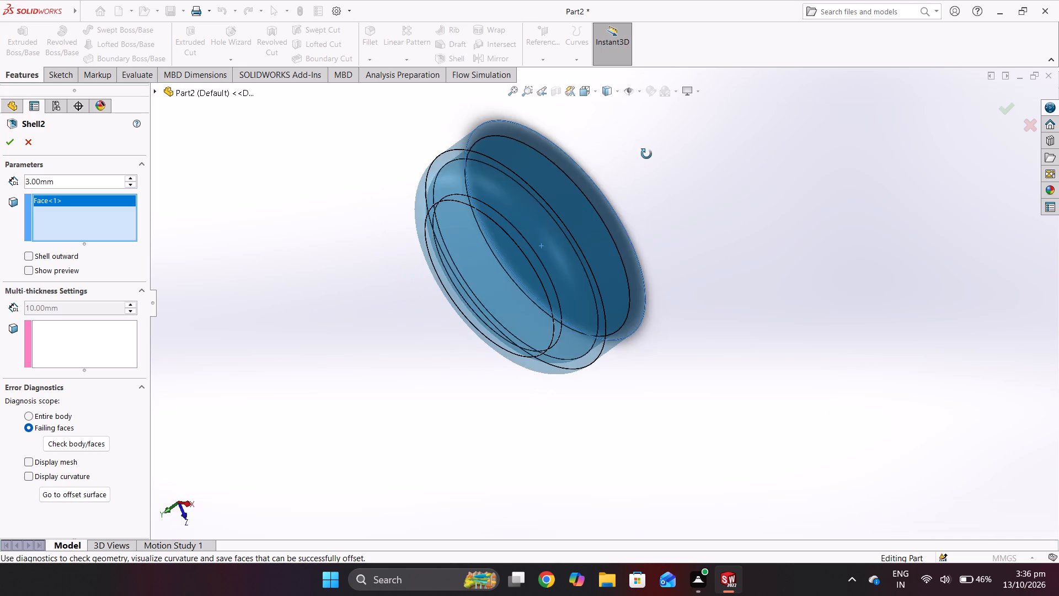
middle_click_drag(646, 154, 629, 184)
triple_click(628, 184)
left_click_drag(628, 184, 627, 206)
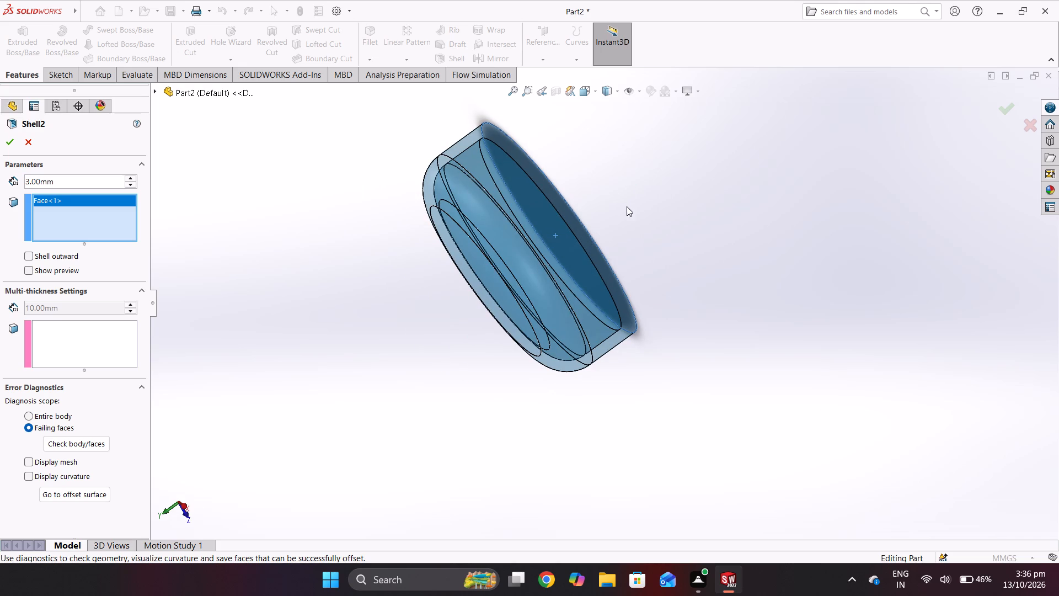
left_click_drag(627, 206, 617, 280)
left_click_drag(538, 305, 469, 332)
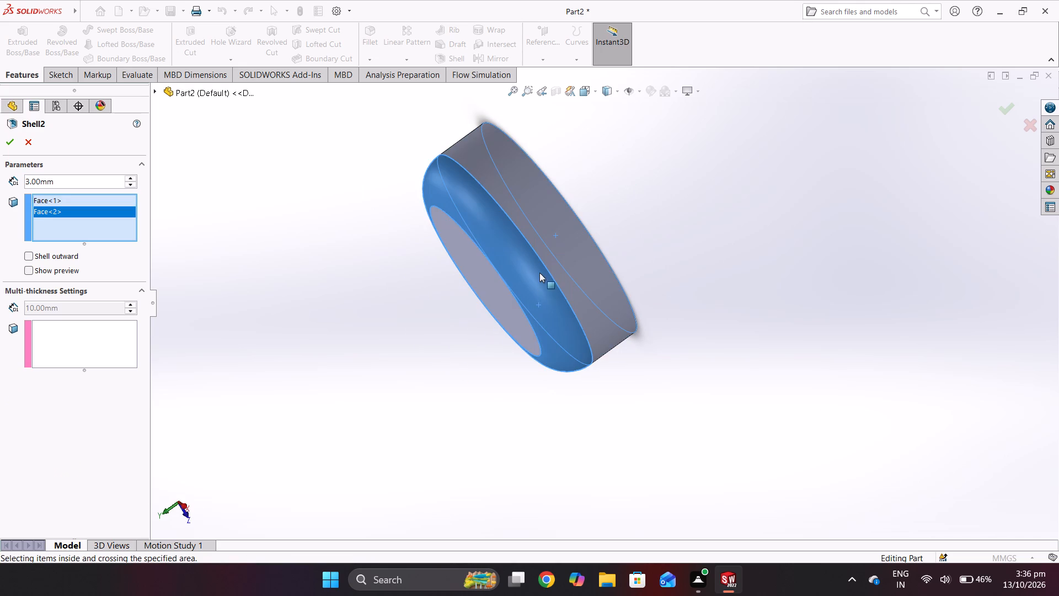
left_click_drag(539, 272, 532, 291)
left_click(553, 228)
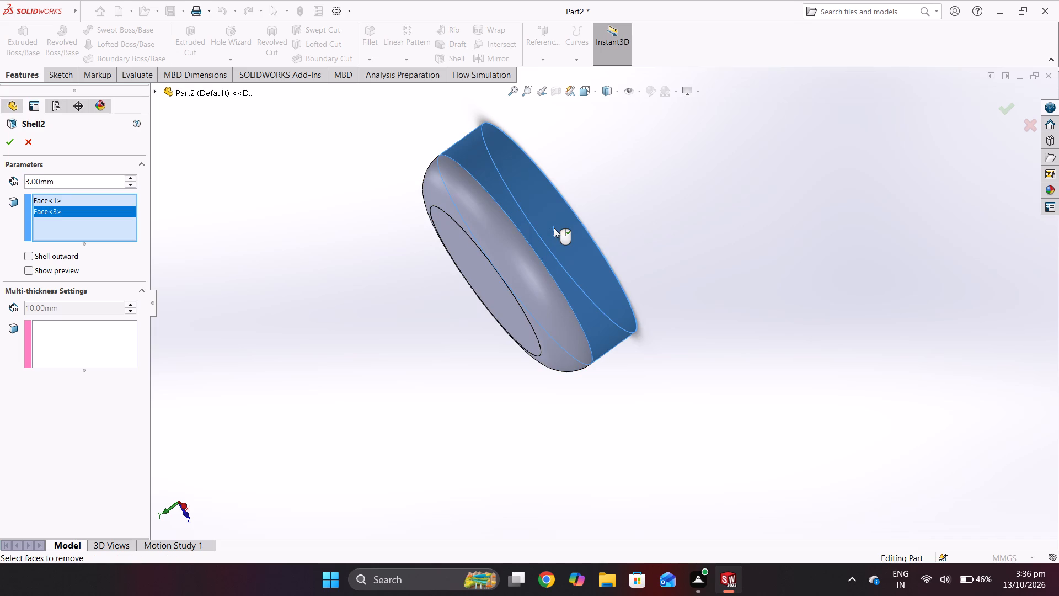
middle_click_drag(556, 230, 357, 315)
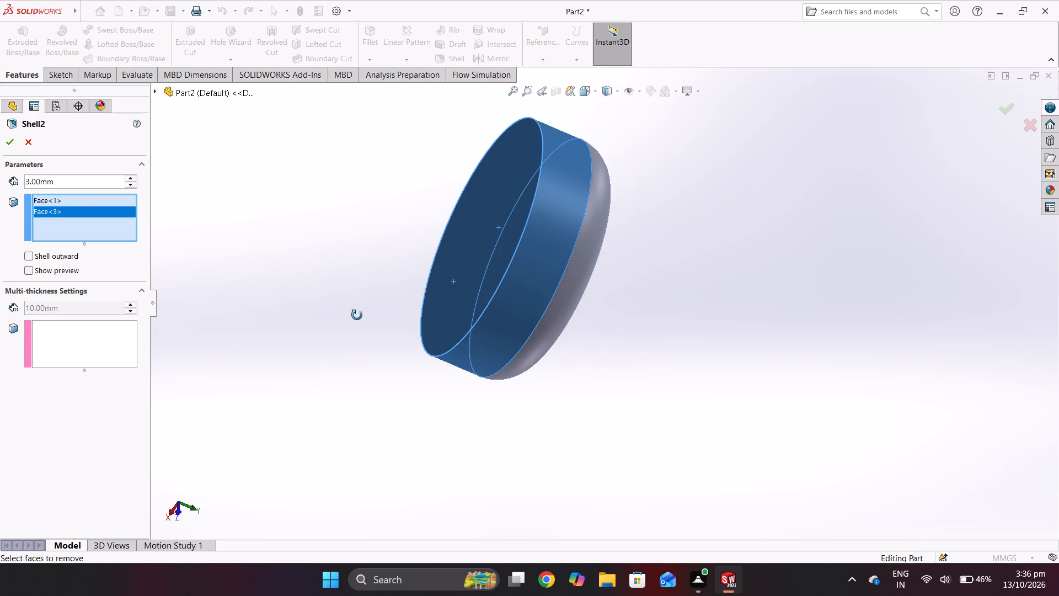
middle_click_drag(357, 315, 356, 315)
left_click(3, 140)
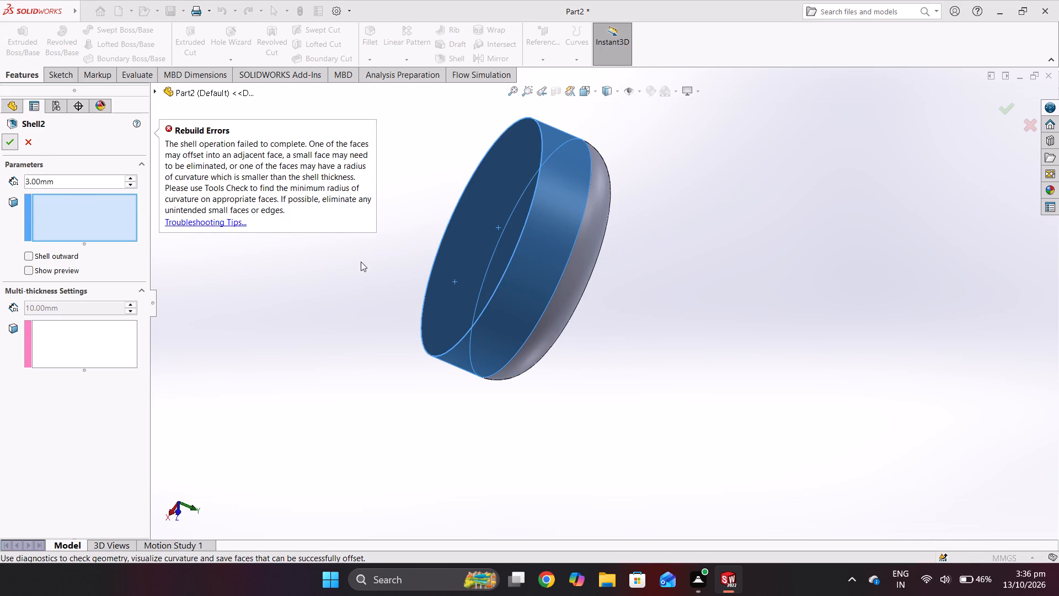
Open the troubleshooting tips for the shell error in the browser, and close the help page.
left_click(214, 217)
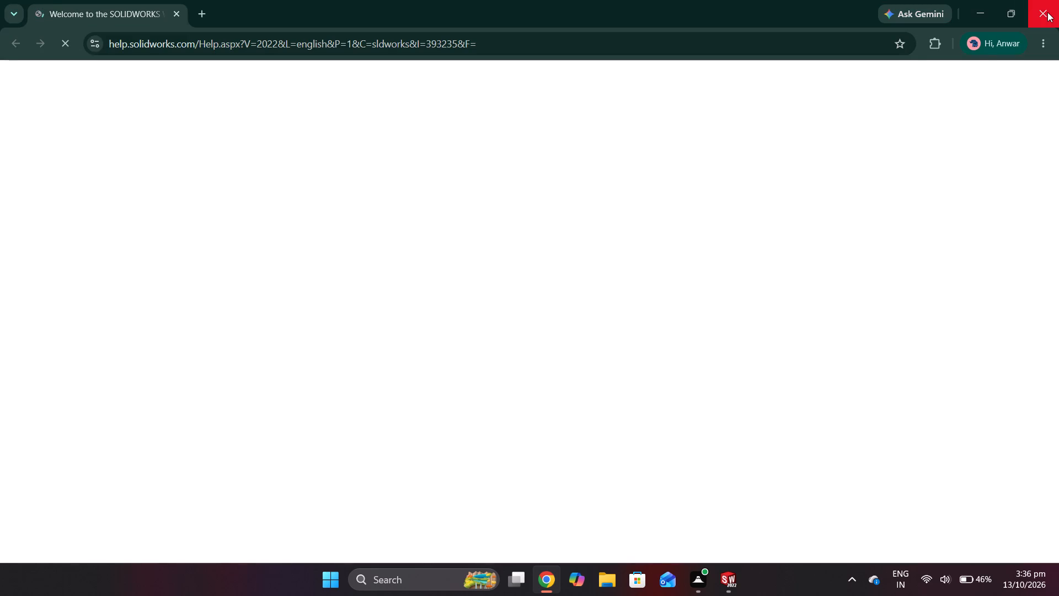
left_click(1047, 12)
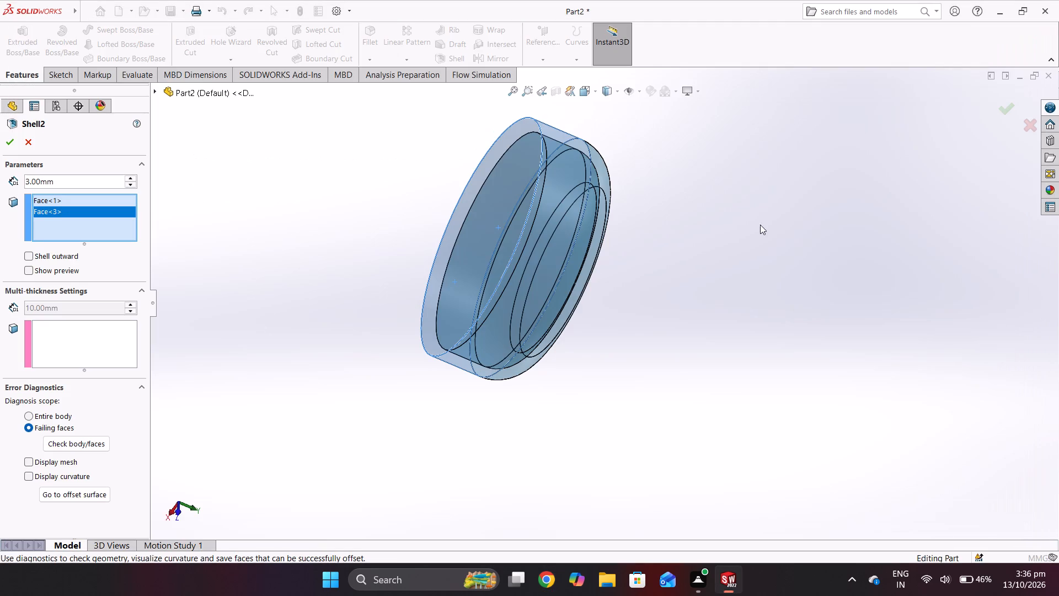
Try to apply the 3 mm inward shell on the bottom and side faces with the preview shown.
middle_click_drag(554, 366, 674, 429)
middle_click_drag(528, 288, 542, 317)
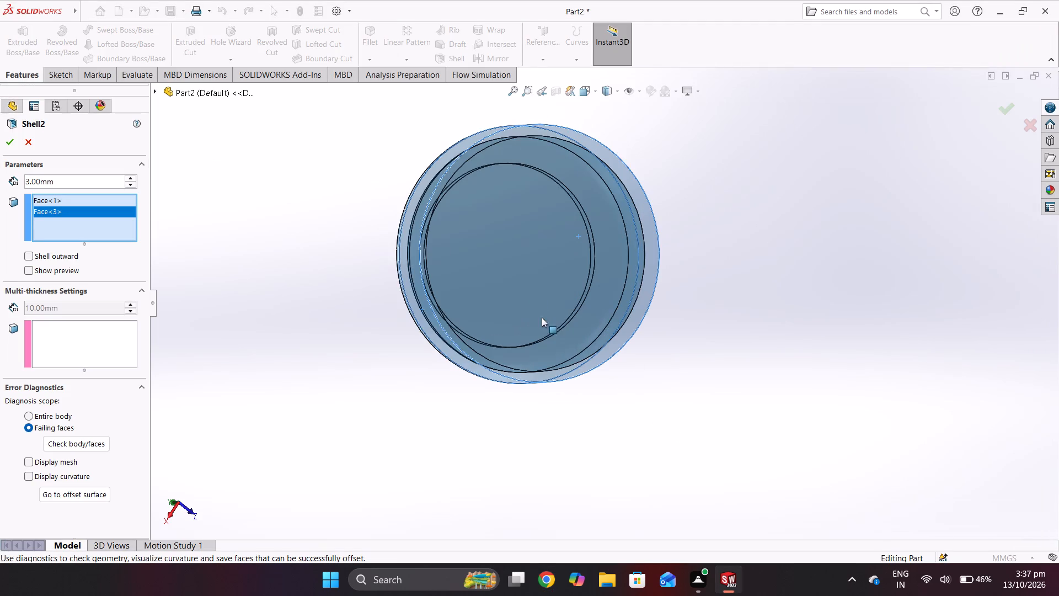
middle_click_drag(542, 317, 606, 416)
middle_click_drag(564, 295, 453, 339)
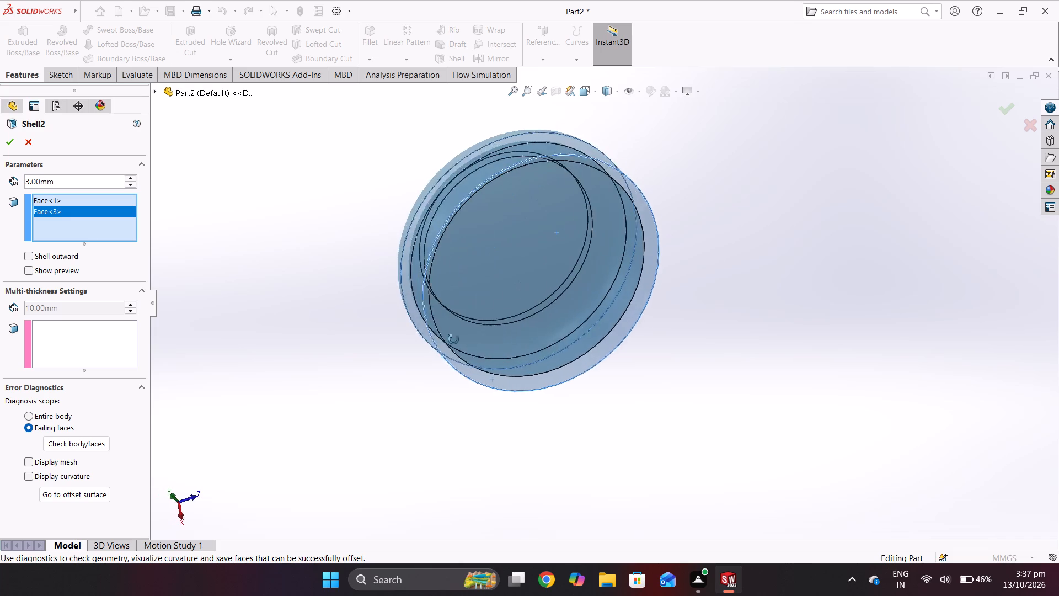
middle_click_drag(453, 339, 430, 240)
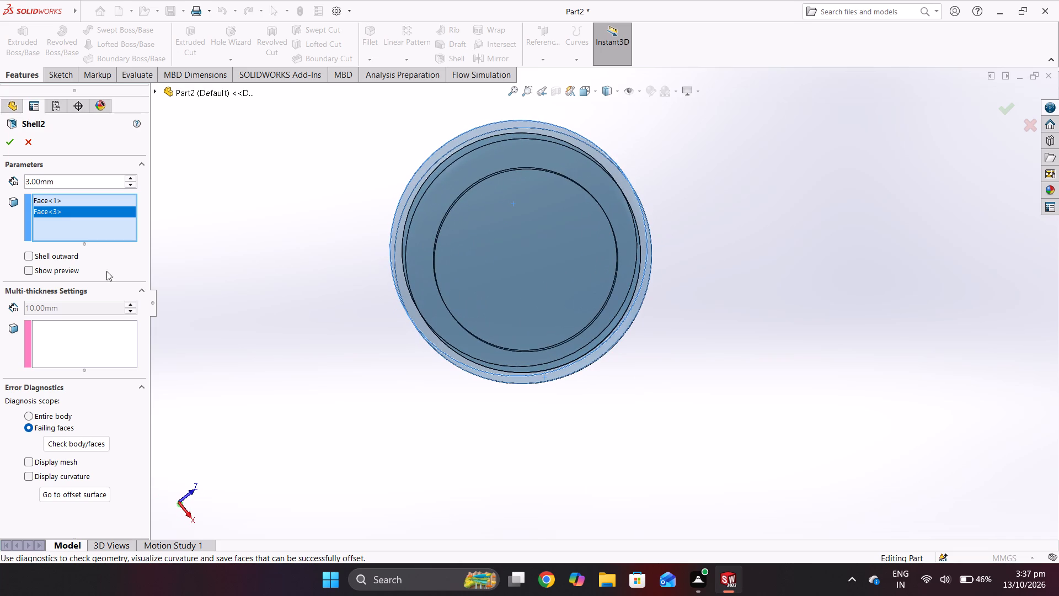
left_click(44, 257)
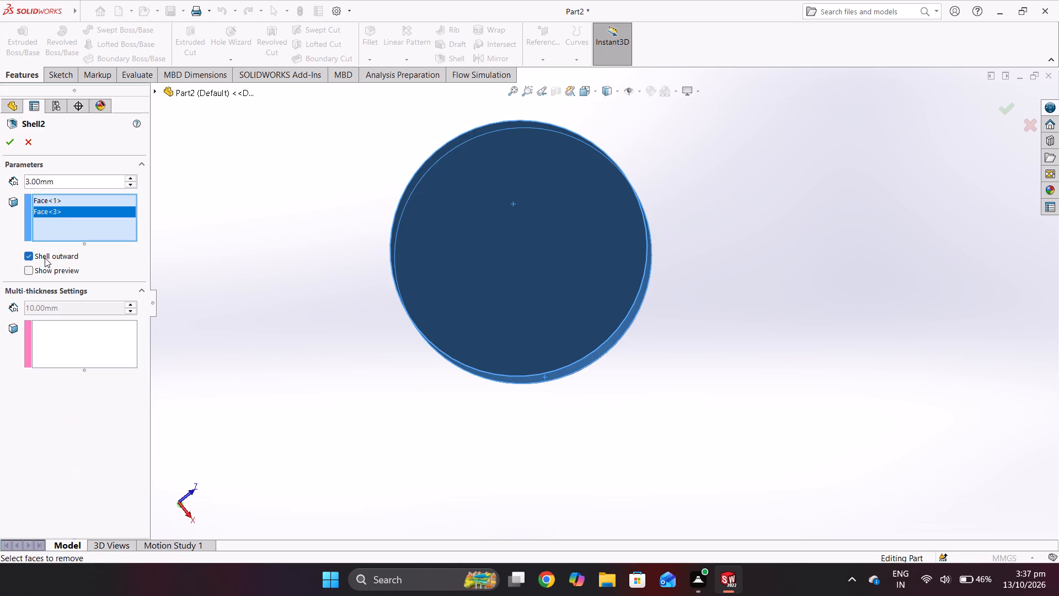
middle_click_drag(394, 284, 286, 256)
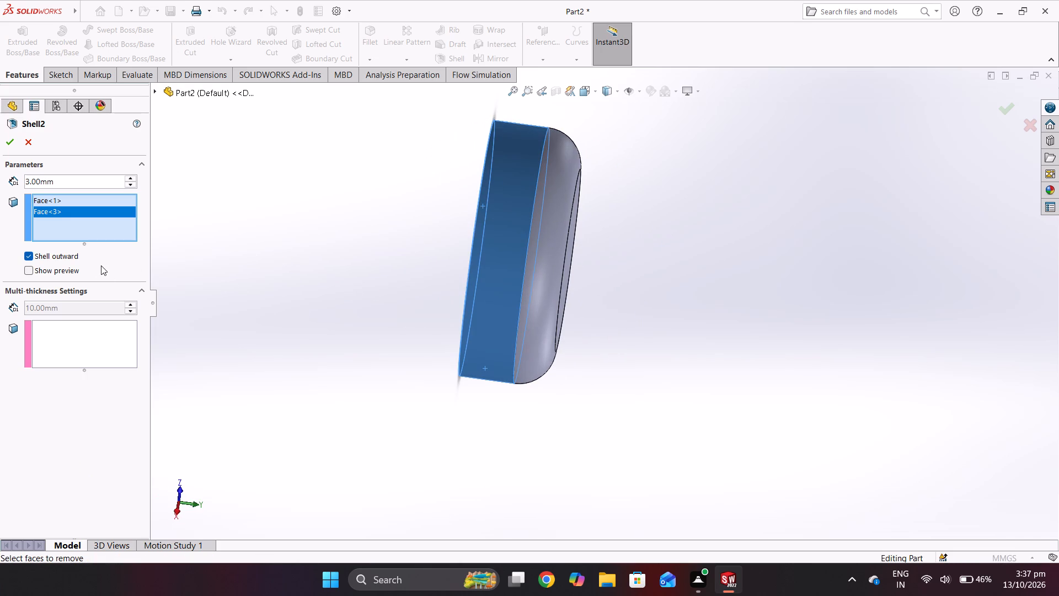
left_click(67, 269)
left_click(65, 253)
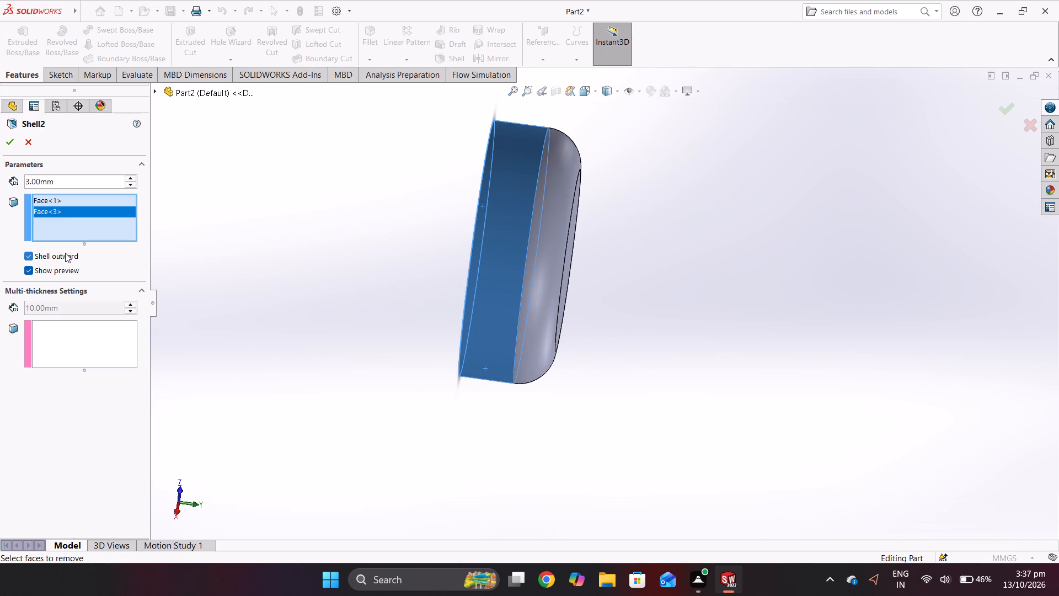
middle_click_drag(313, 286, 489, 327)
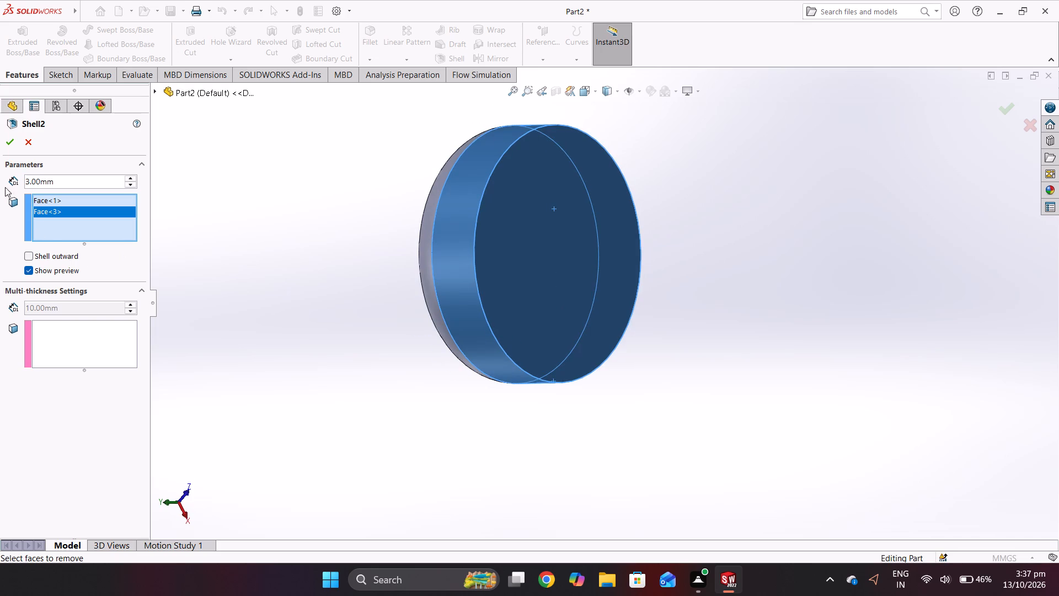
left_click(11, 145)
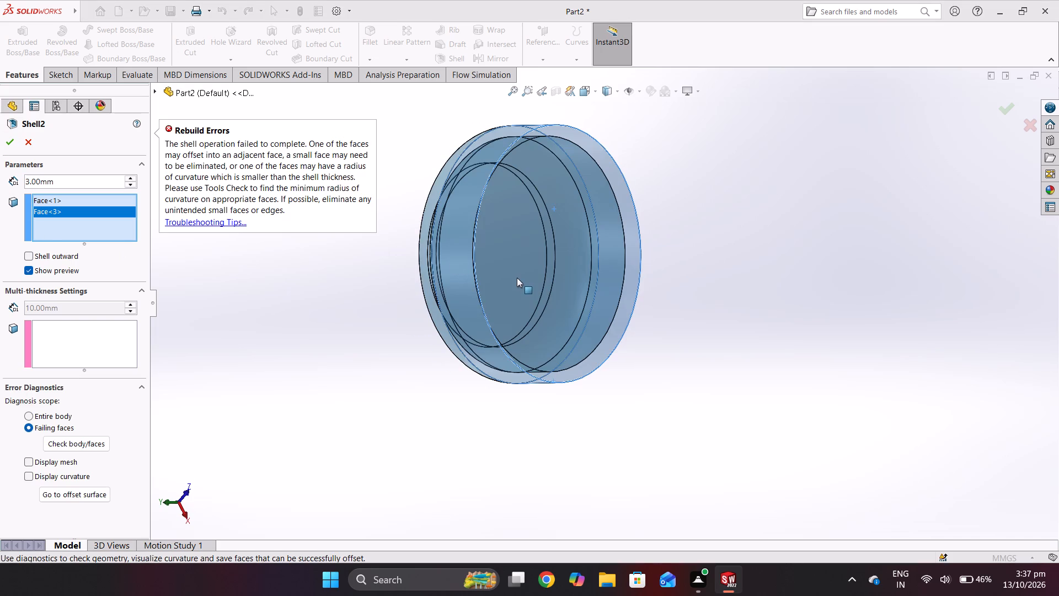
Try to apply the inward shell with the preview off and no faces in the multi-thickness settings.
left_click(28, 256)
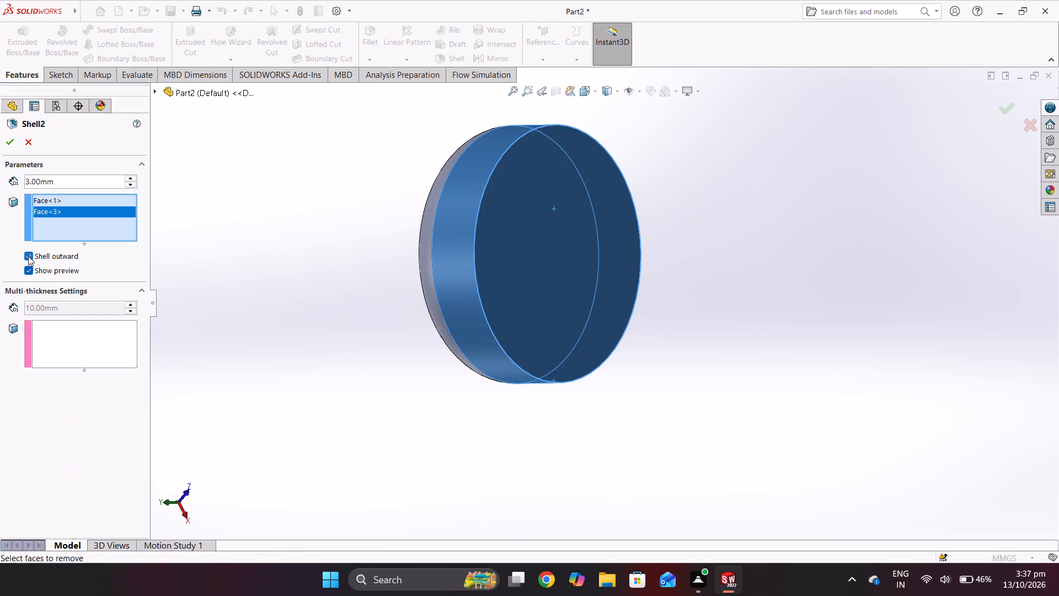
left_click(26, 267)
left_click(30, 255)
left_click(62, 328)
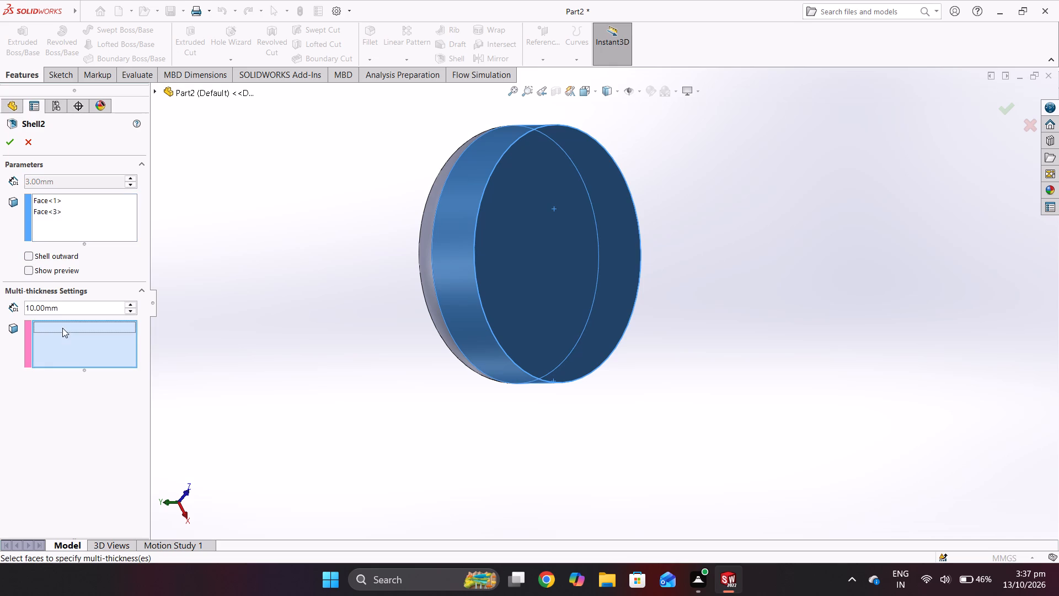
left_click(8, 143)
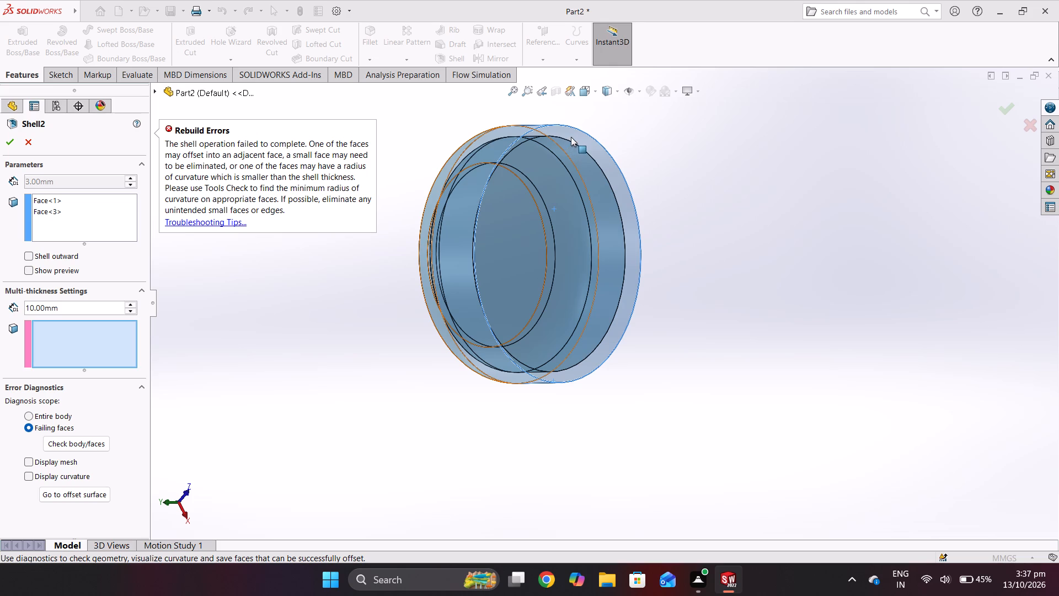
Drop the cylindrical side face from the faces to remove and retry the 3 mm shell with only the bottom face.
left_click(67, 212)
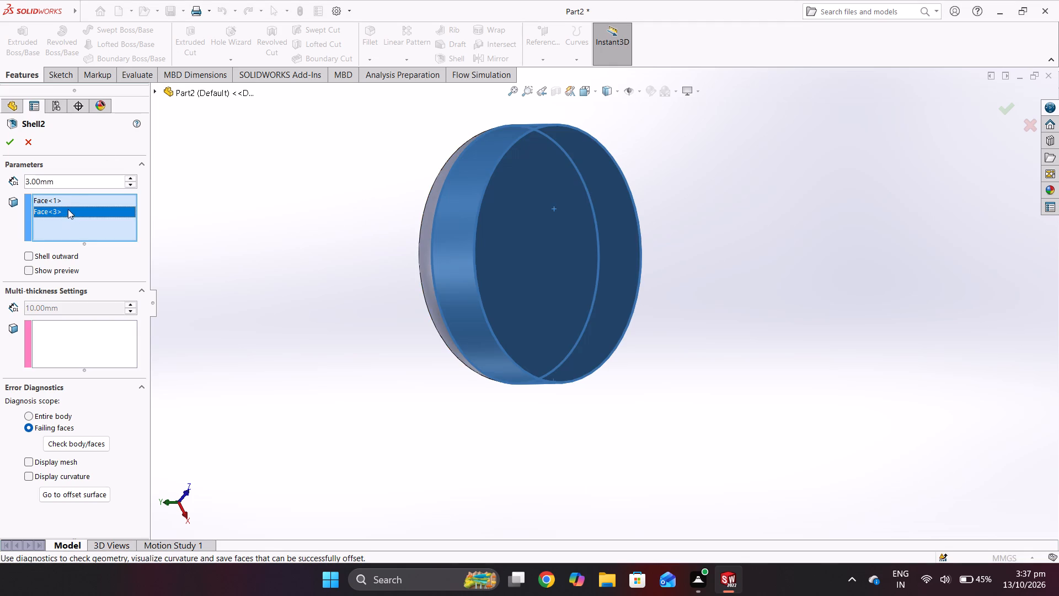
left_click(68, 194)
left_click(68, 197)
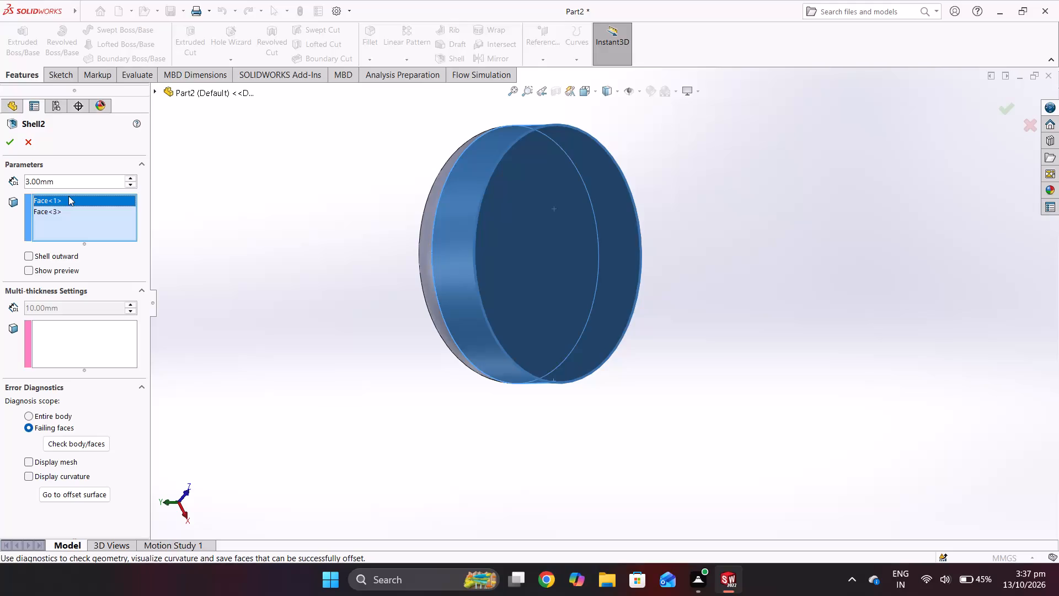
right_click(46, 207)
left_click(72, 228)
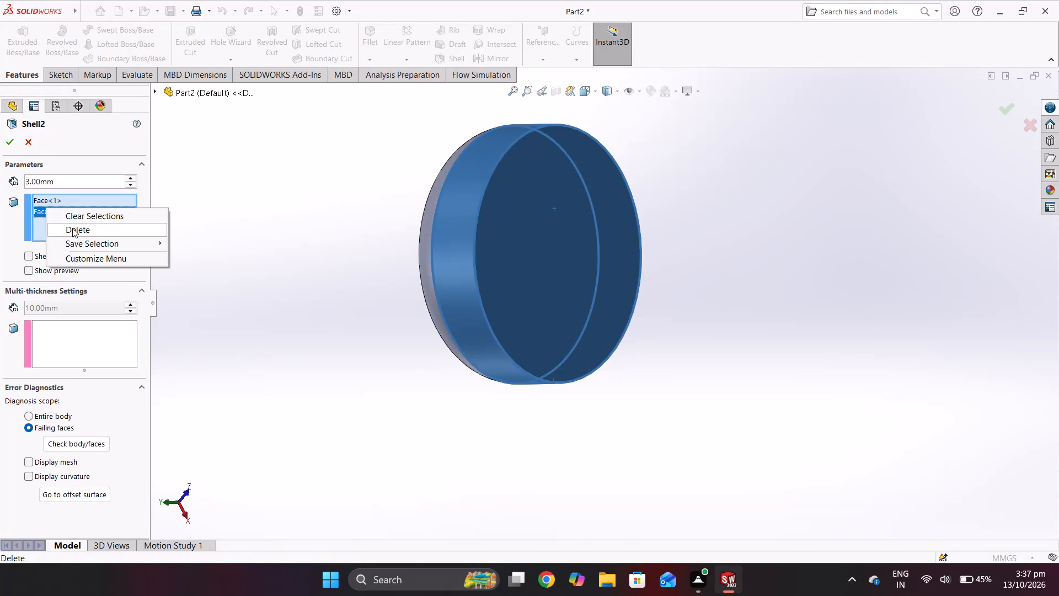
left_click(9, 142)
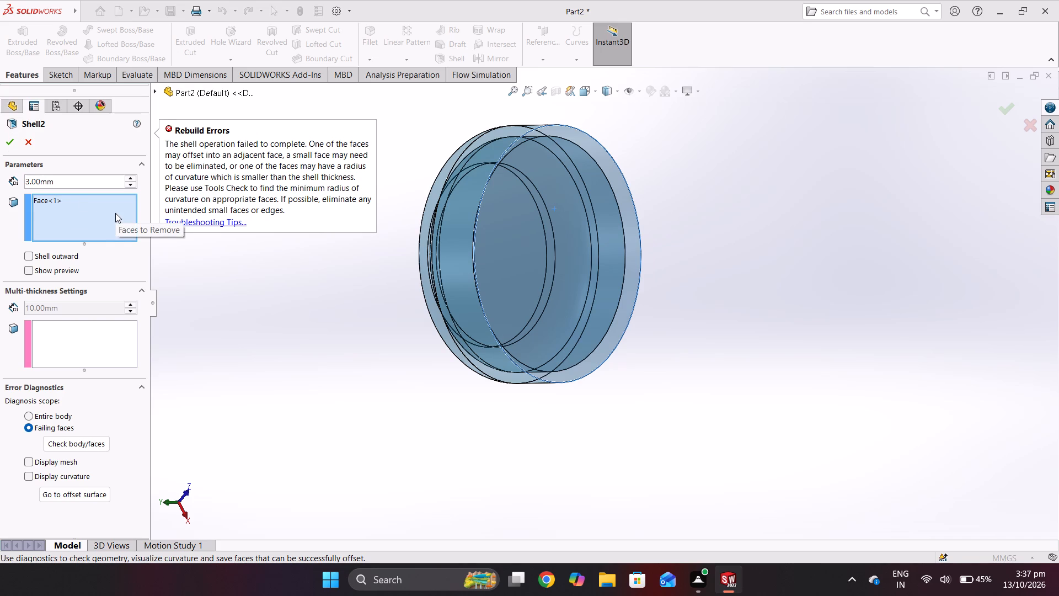
Check the failing faces with the shell's error diagnostics.
left_click(27, 428)
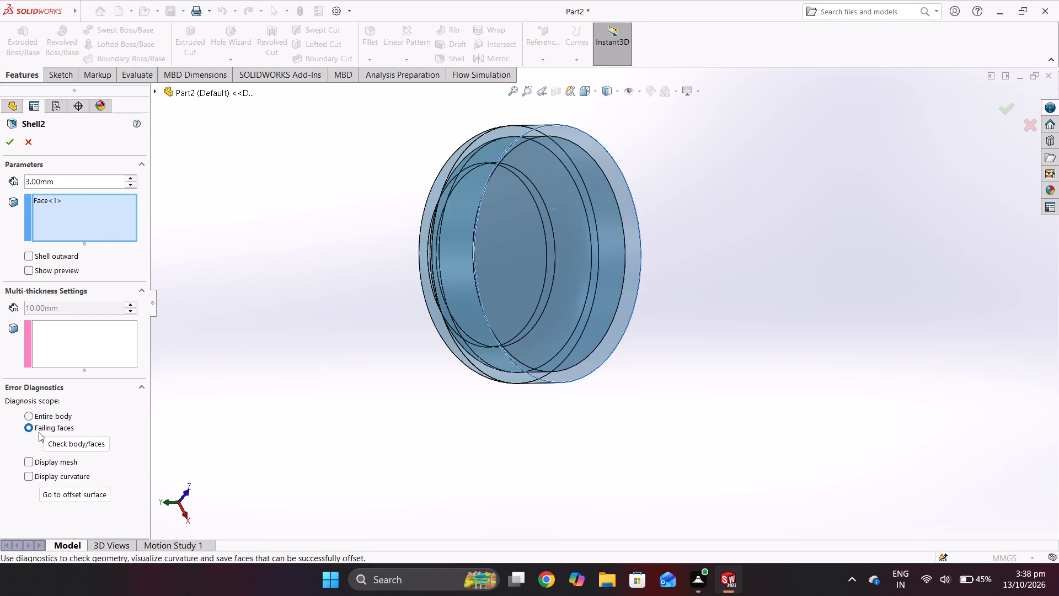
left_click(29, 427)
double_click(28, 426)
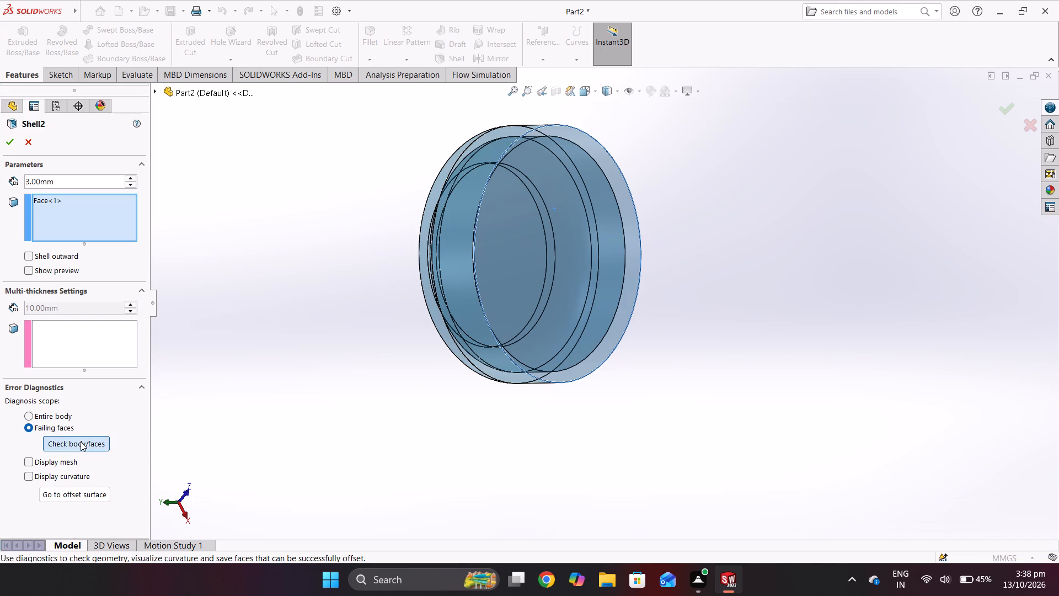
left_click(81, 441)
double_click(82, 441)
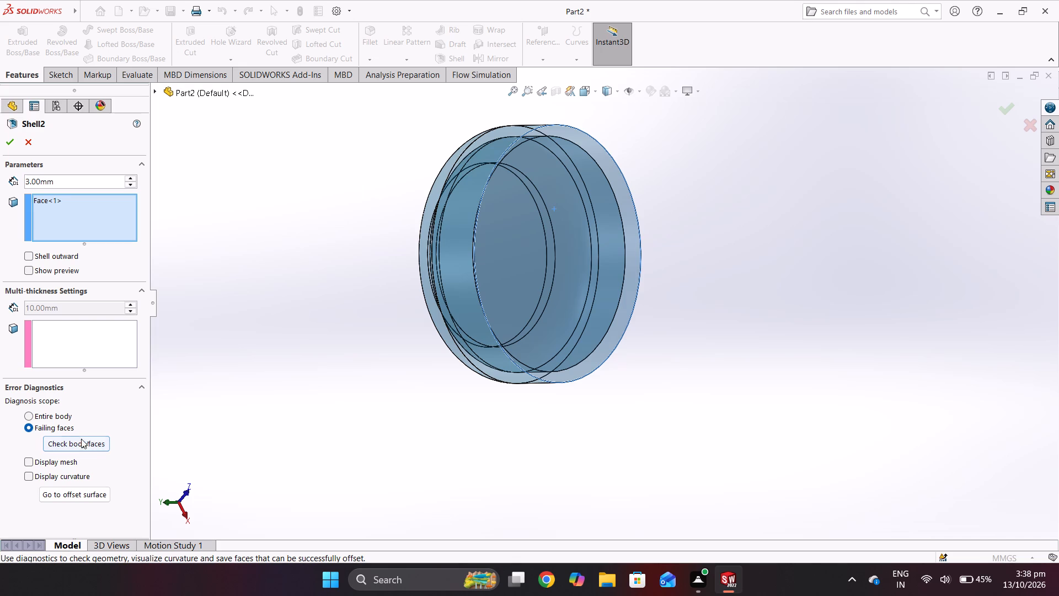
left_click(77, 453)
left_click(77, 453)
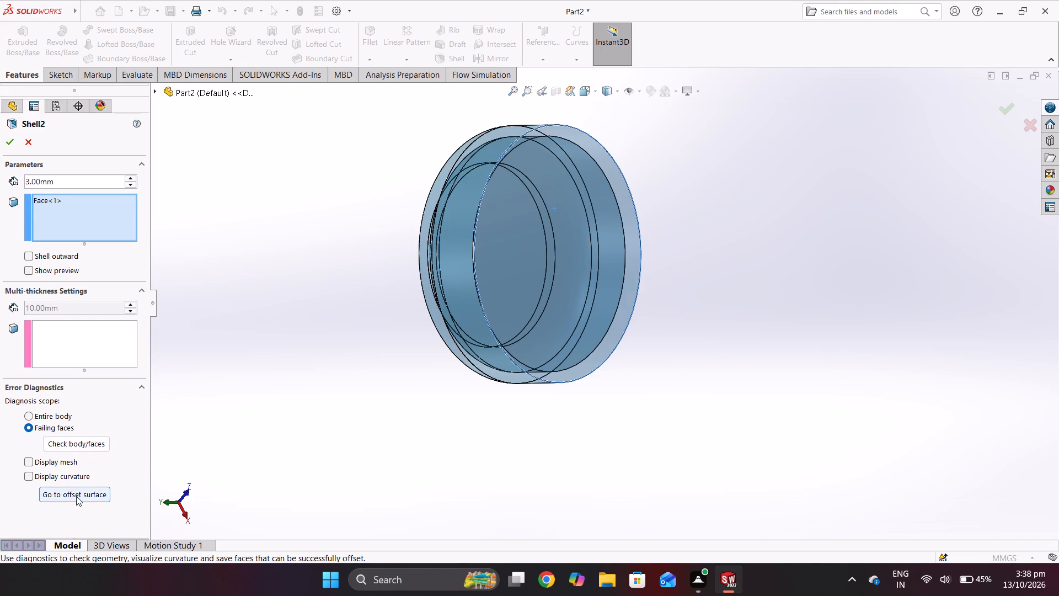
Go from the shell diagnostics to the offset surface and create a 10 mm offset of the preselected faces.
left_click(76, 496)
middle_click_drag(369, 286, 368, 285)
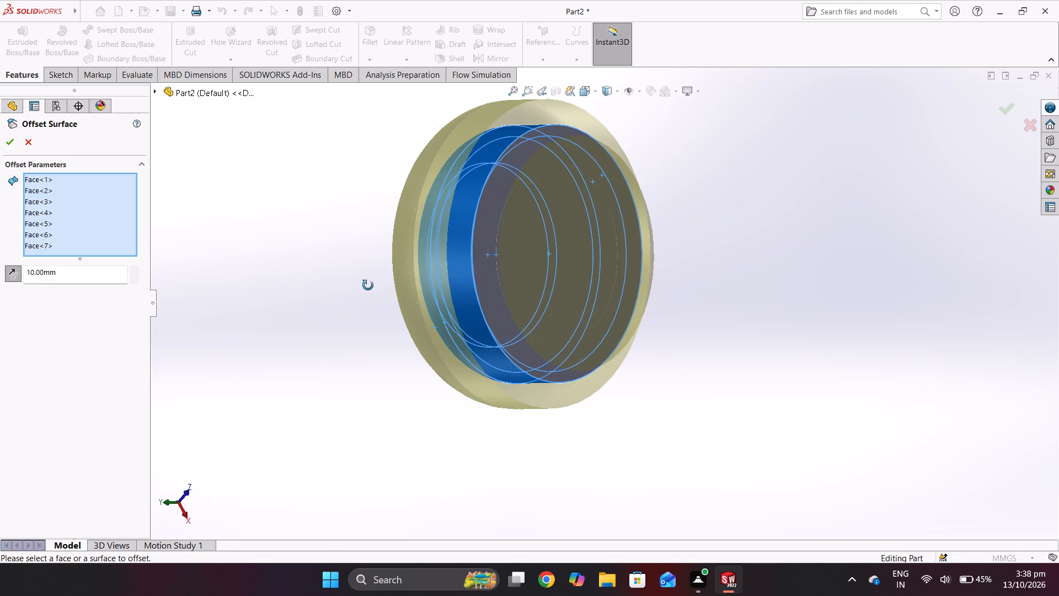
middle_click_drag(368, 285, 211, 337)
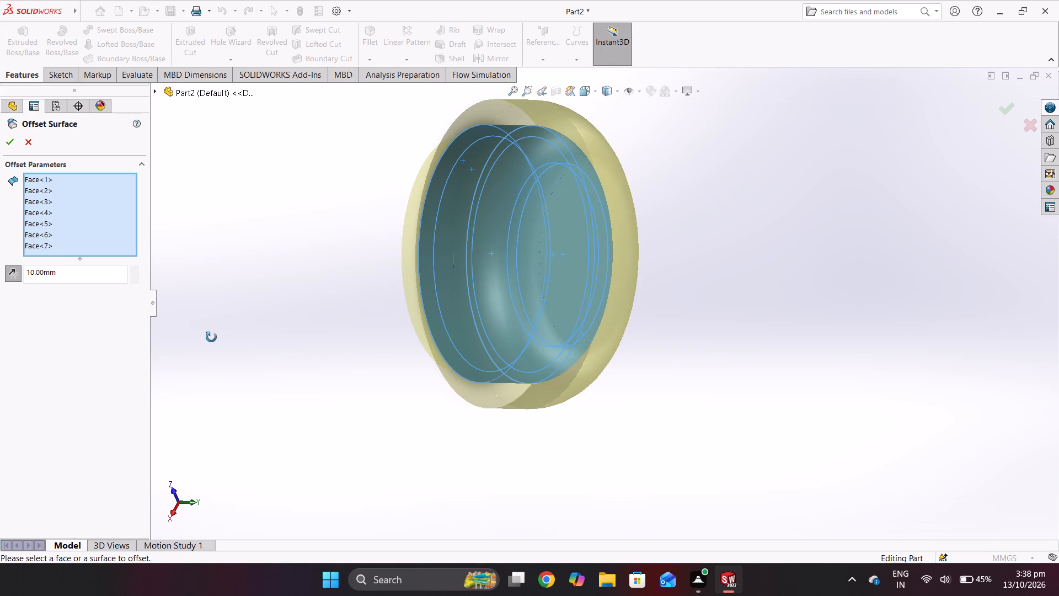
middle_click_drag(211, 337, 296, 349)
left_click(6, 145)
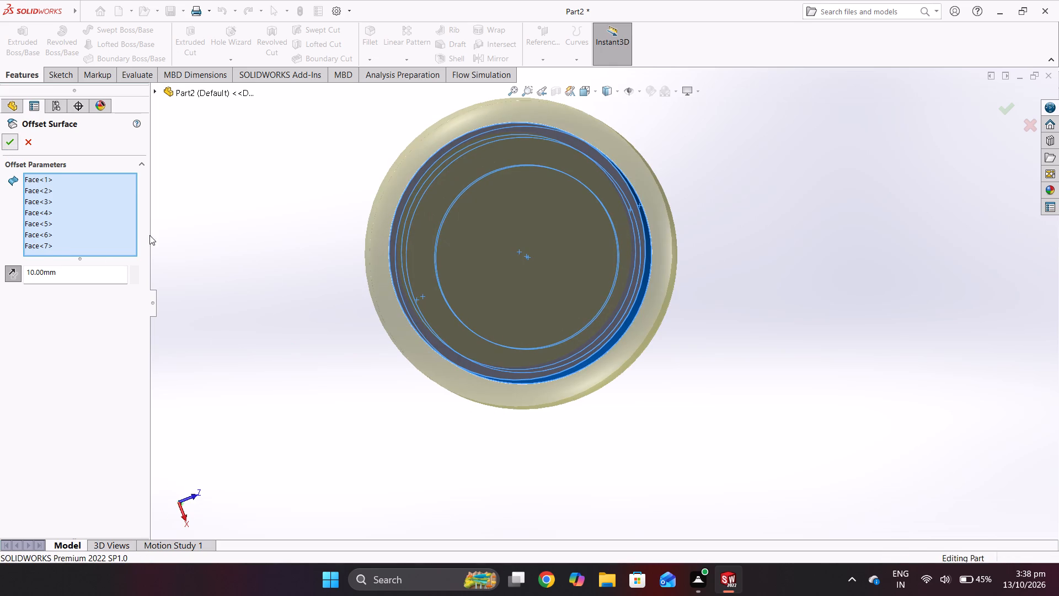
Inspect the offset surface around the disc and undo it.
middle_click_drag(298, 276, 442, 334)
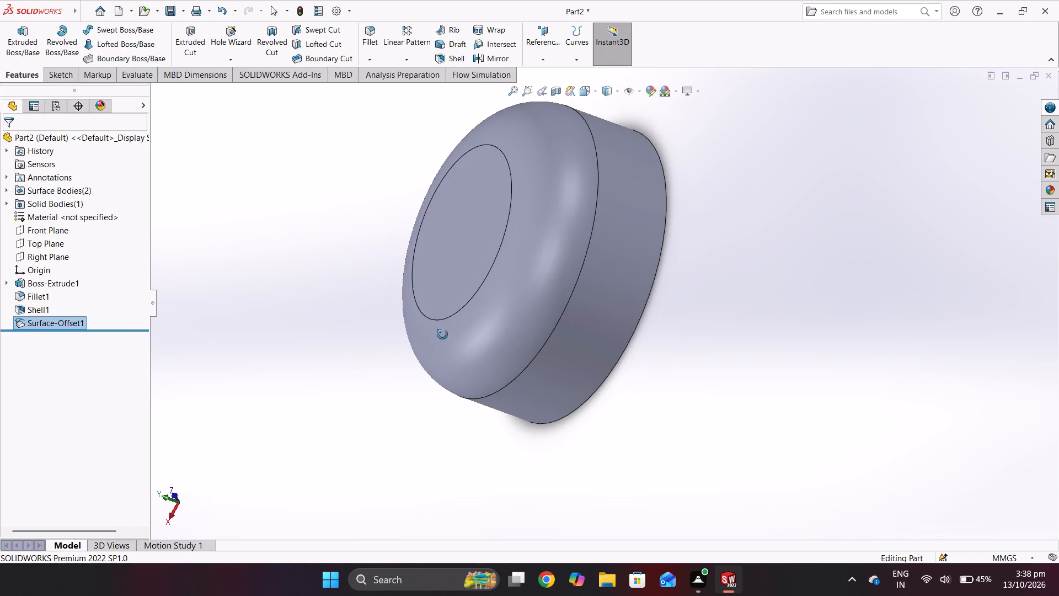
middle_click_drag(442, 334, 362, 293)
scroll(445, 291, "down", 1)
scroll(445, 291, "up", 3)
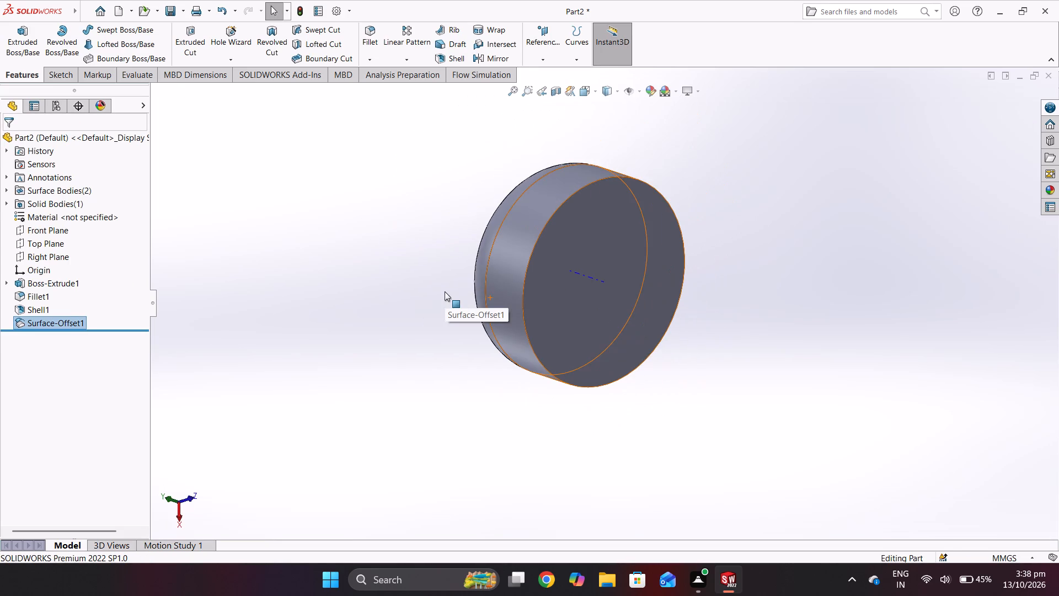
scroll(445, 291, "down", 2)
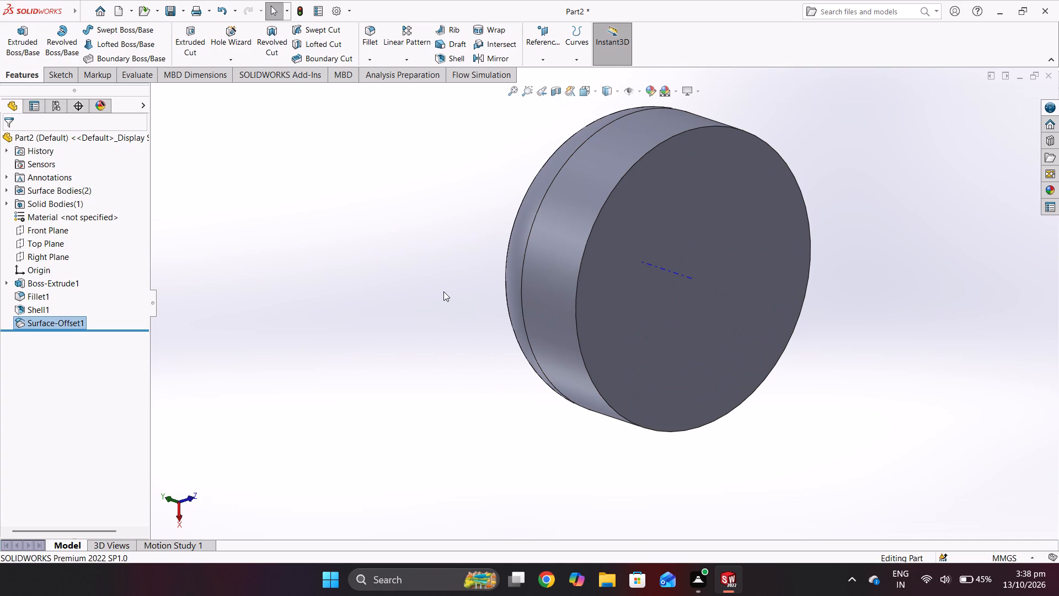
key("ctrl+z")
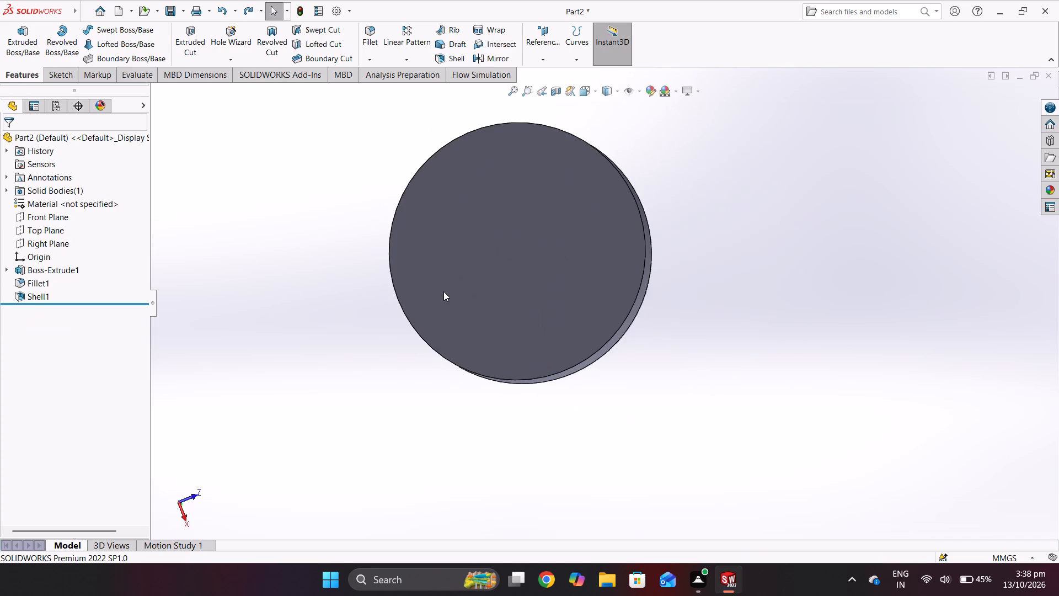
Try to shell the disc inward at 3 mm, removing only the flat bottom face.
middle_click_drag(496, 274, 570, 353)
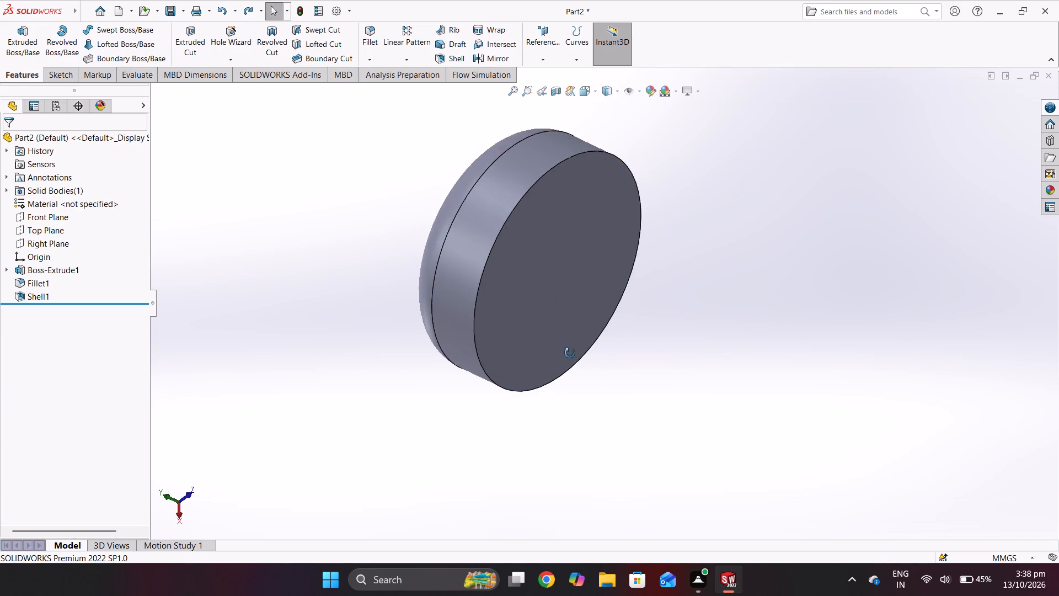
middle_click_drag(570, 353, 617, 392)
left_click(461, 56)
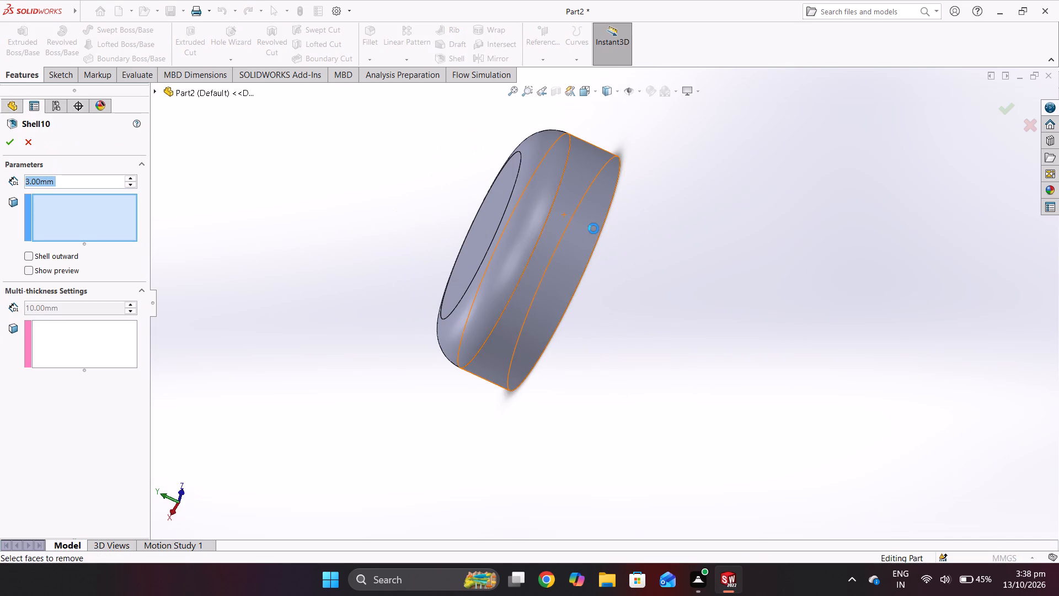
middle_click_drag(668, 295, 517, 304)
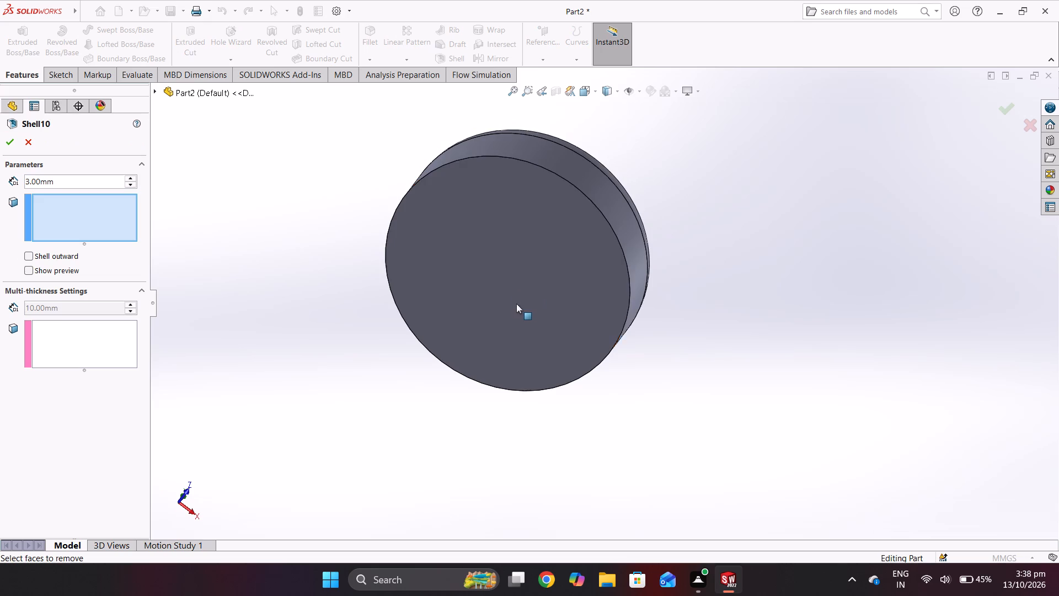
left_click(511, 257)
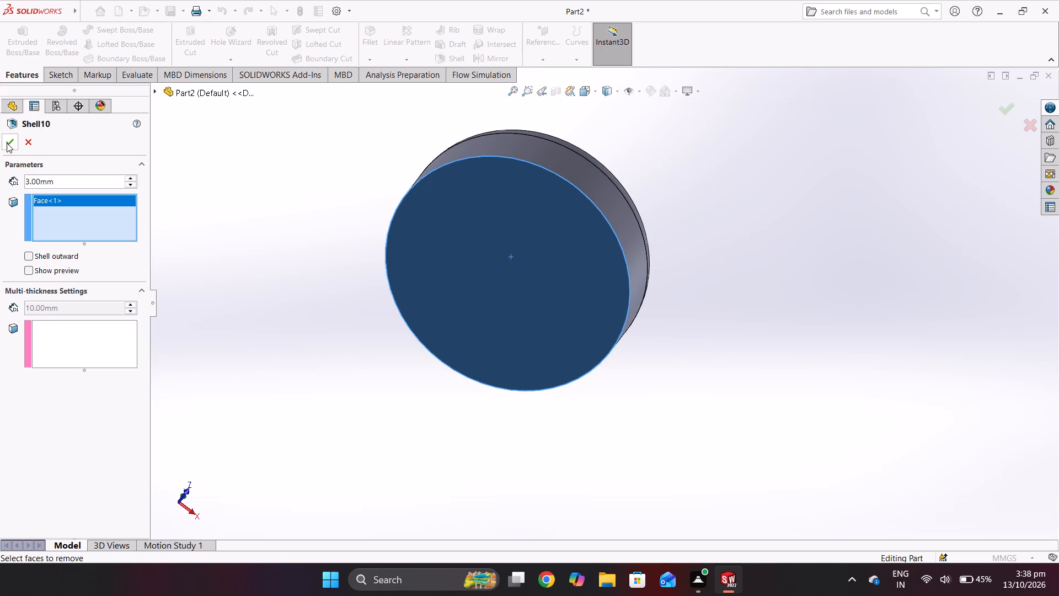
left_click(7, 143)
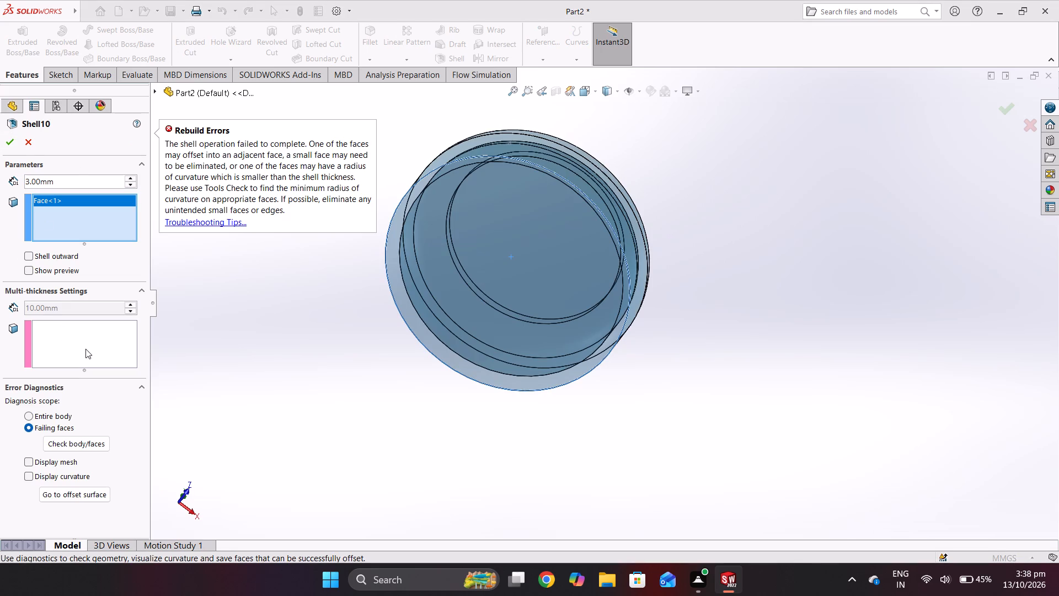
Run the check on the failing faces and switch the mesh and curvature displays on and off again.
scroll(85, 349, "down", 2)
middle_click_drag(63, 425, 86, 386)
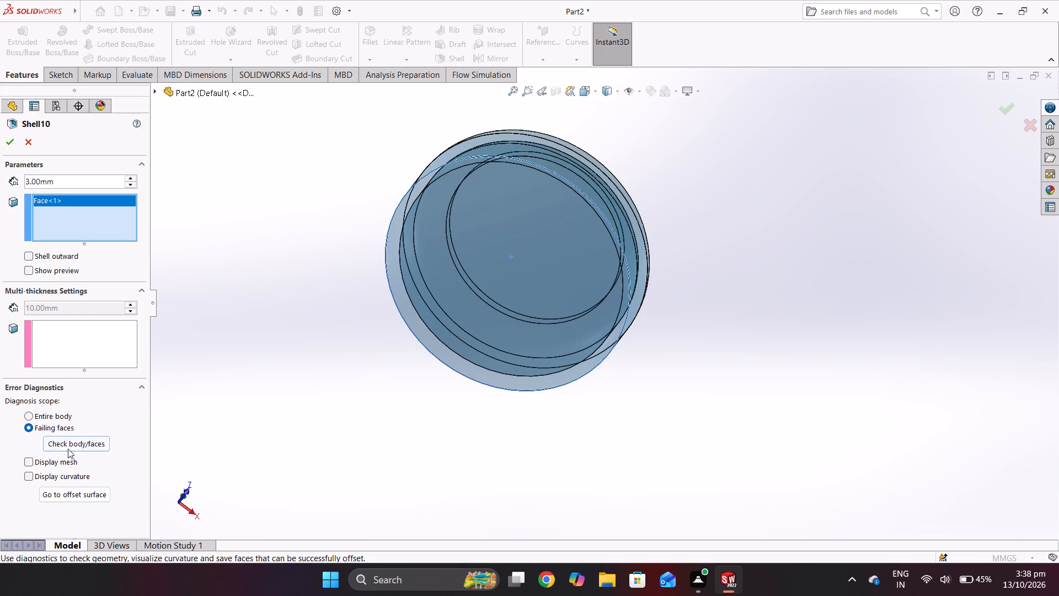
left_click(70, 447)
left_click(38, 476)
left_click(47, 459)
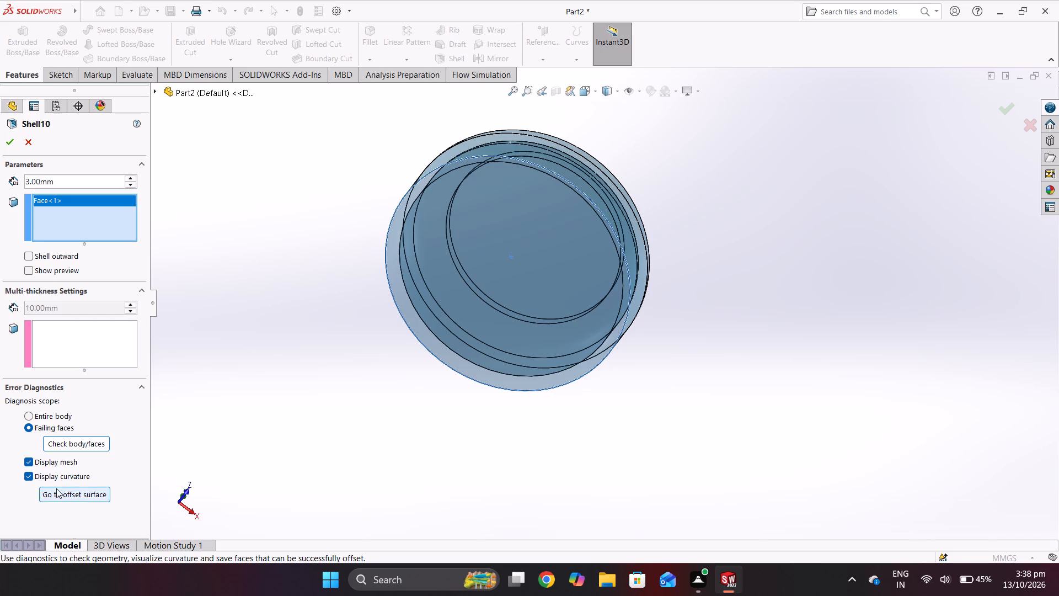
left_click(57, 479)
left_click(60, 456)
left_click(60, 460)
left_click(60, 460)
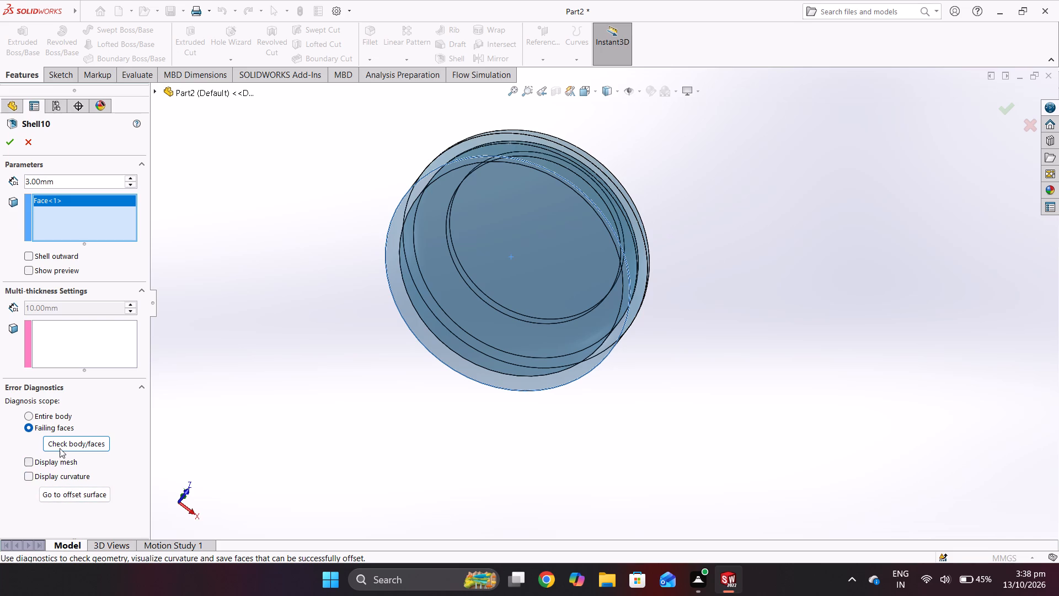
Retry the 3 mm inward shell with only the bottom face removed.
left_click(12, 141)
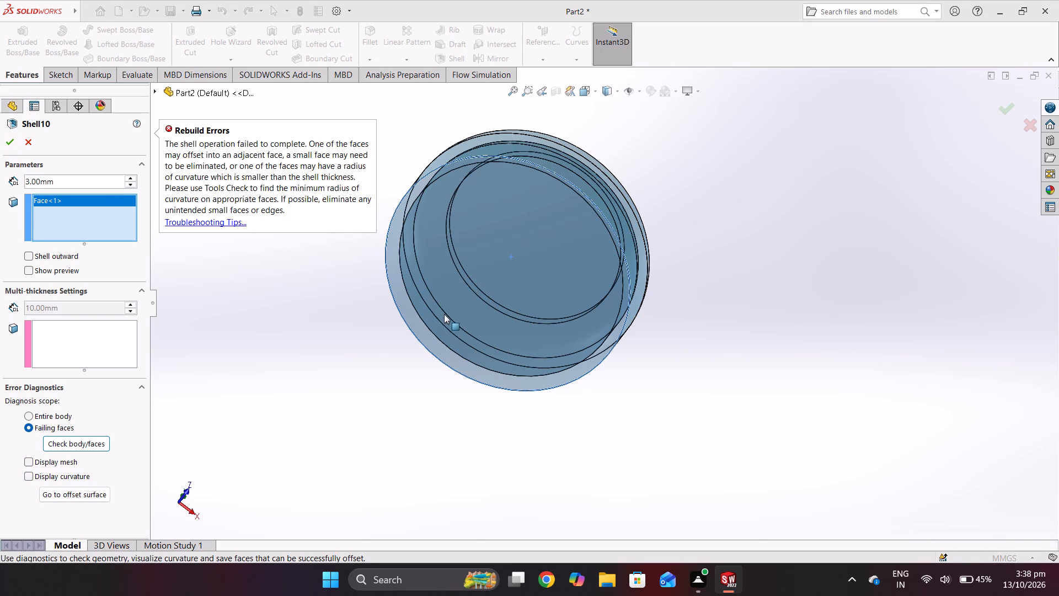
Examine the transparent disc and its inner shell outlines from several sides.
middle_click_drag(444, 314, 357, 403)
middle_click_drag(370, 357, 353, 417)
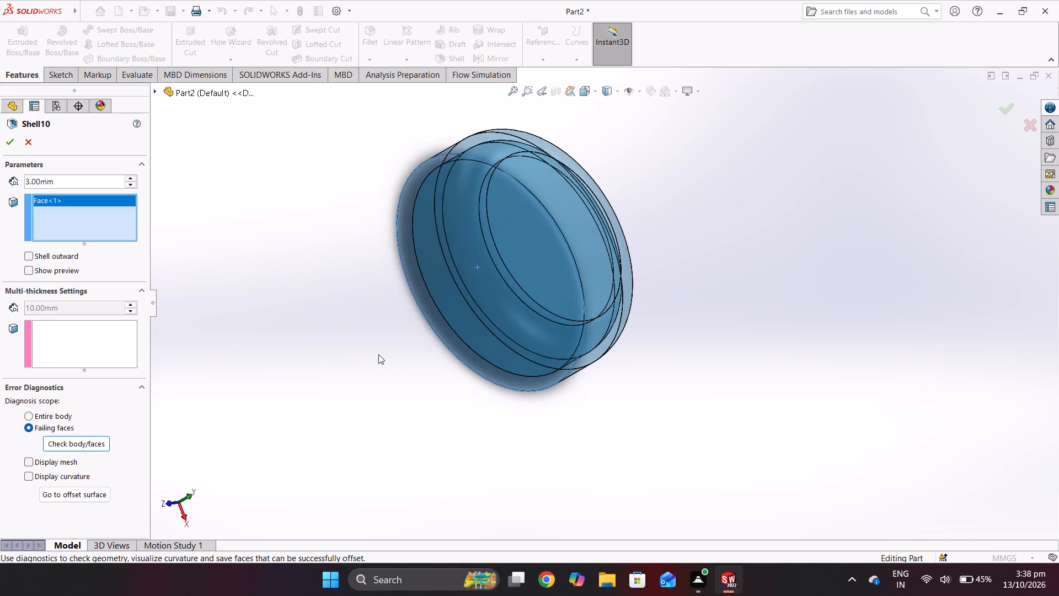
middle_click_drag(378, 356, 354, 429)
middle_click_drag(383, 348, 557, 419)
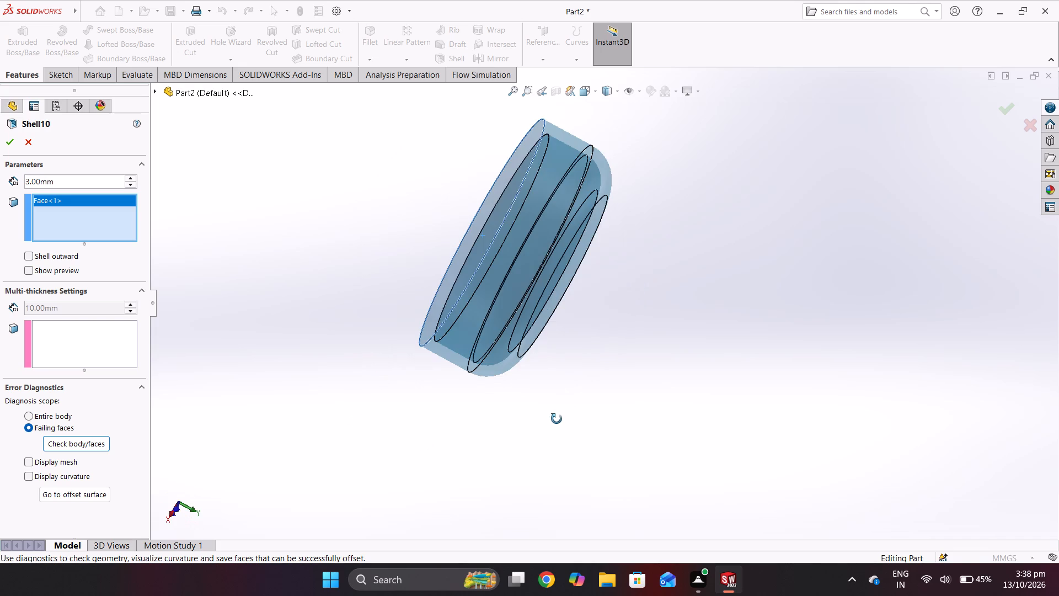
middle_click_drag(557, 419, 522, 472)
scroll(522, 472, "up", 2)
middle_click_drag(522, 472, 531, 416)
scroll(522, 472, "down", 2)
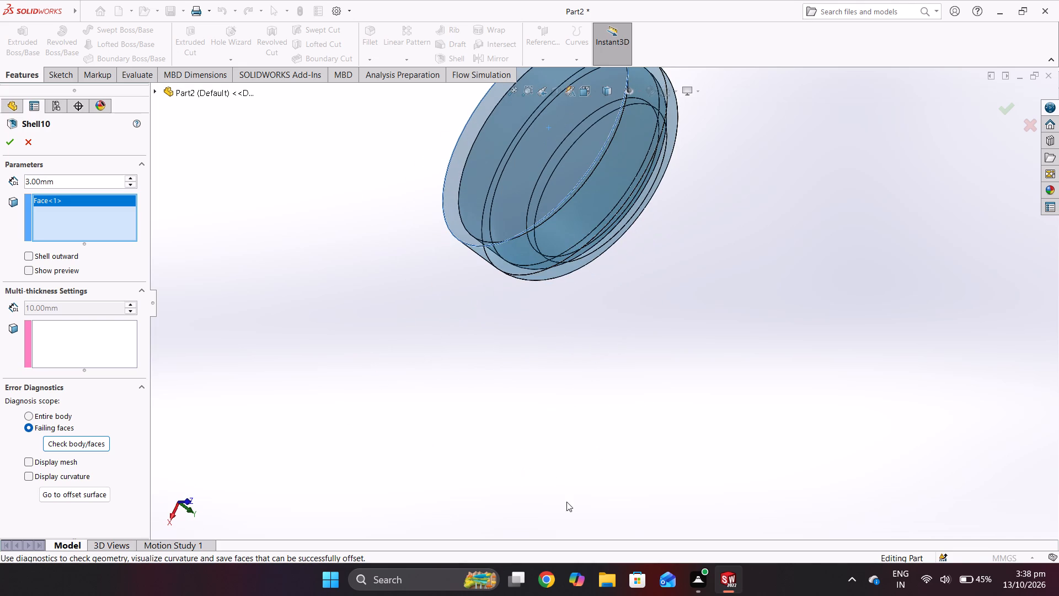
middle_click_drag(548, 278, 601, 412)
middle_click_drag(598, 319, 548, 448)
middle_click_drag(560, 348, 560, 344)
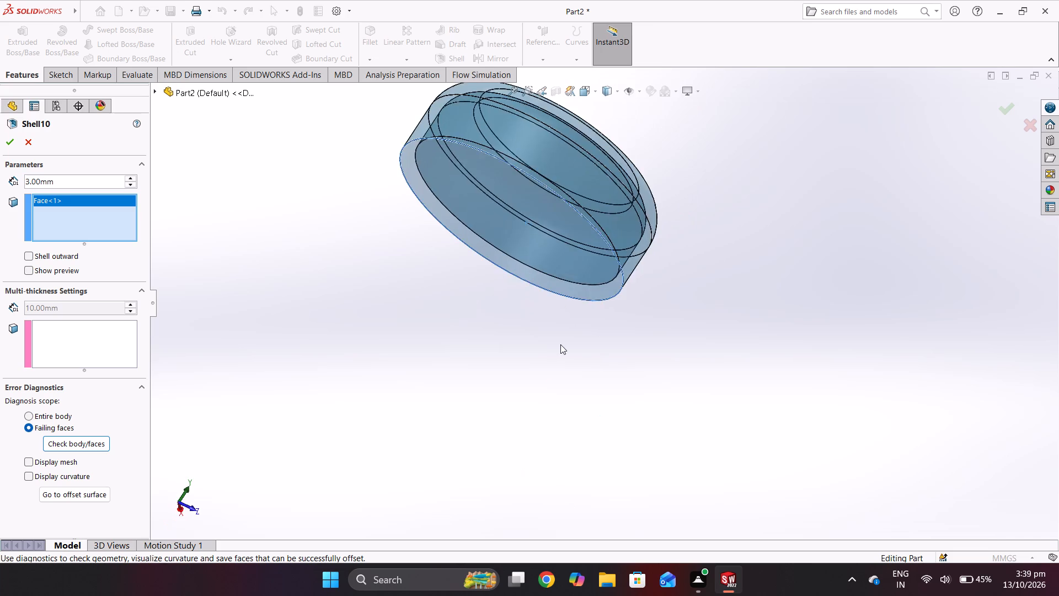
middle_click_drag(560, 344, 552, 444)
middle_click_drag(560, 396, 710, 243)
middle_click_drag(623, 260, 630, 99)
middle_click_drag(590, 157, 467, 474)
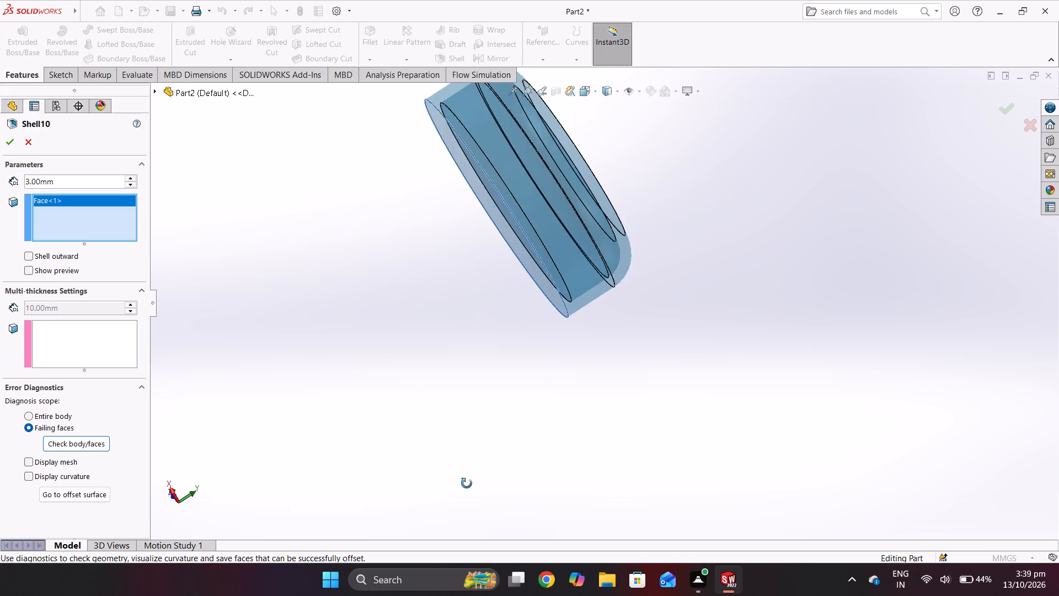
scroll(528, 177, "up", 4)
scroll(529, 175, "down", 4)
scroll(652, 326, "down", 1)
scroll(657, 355, "up", 3)
middle_click_drag(657, 355, 718, 251)
middle_click_drag(672, 320, 712, 261)
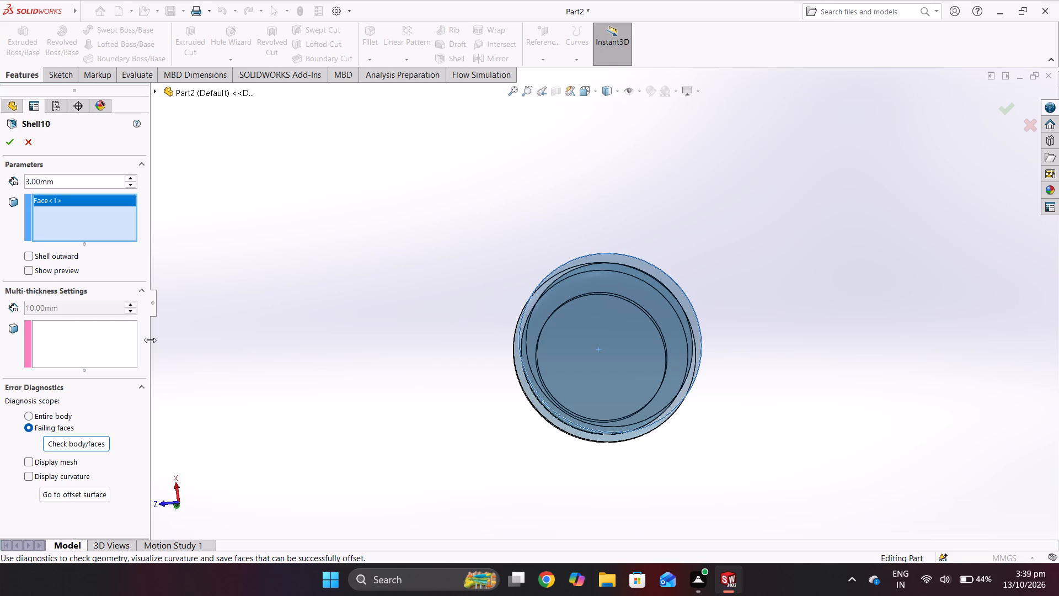
scroll(143, 339, "down", 1)
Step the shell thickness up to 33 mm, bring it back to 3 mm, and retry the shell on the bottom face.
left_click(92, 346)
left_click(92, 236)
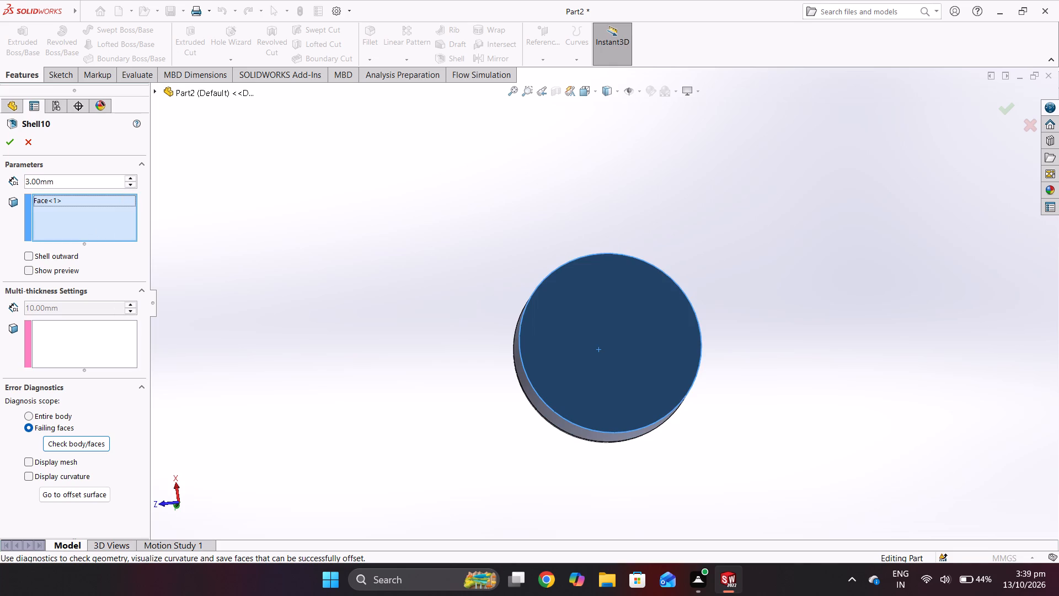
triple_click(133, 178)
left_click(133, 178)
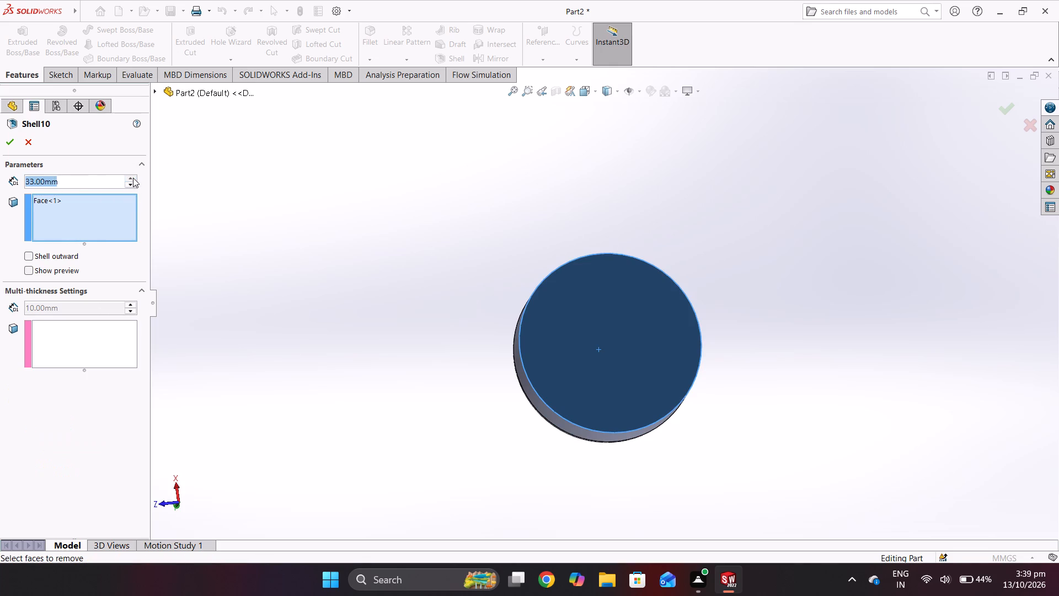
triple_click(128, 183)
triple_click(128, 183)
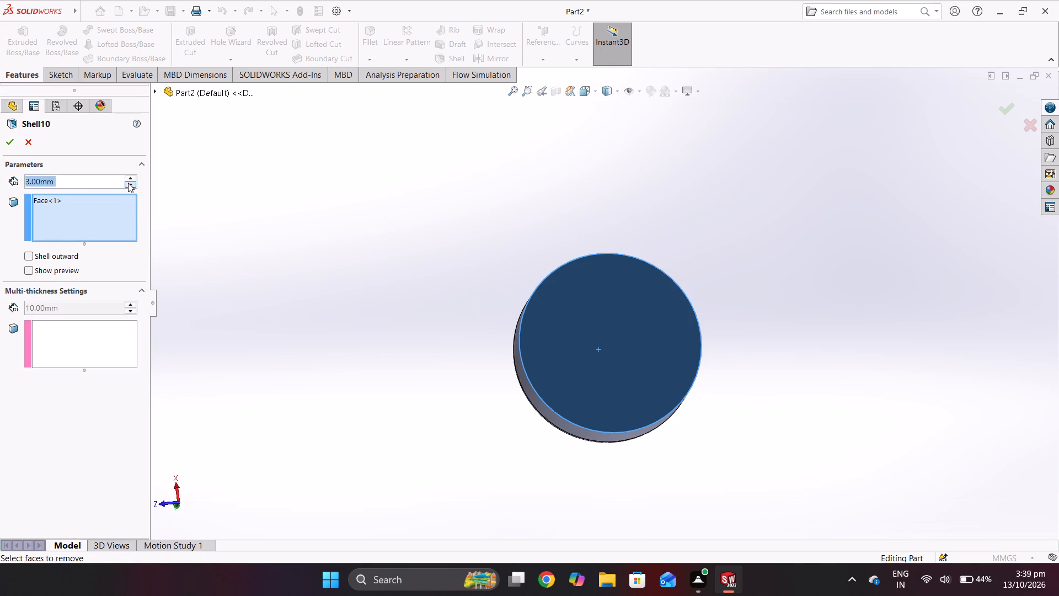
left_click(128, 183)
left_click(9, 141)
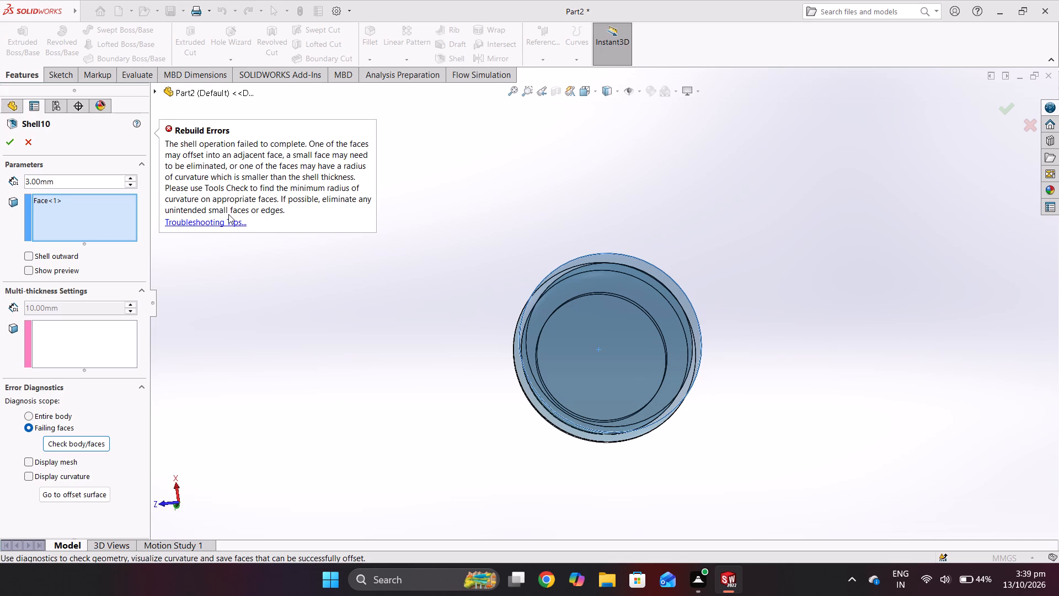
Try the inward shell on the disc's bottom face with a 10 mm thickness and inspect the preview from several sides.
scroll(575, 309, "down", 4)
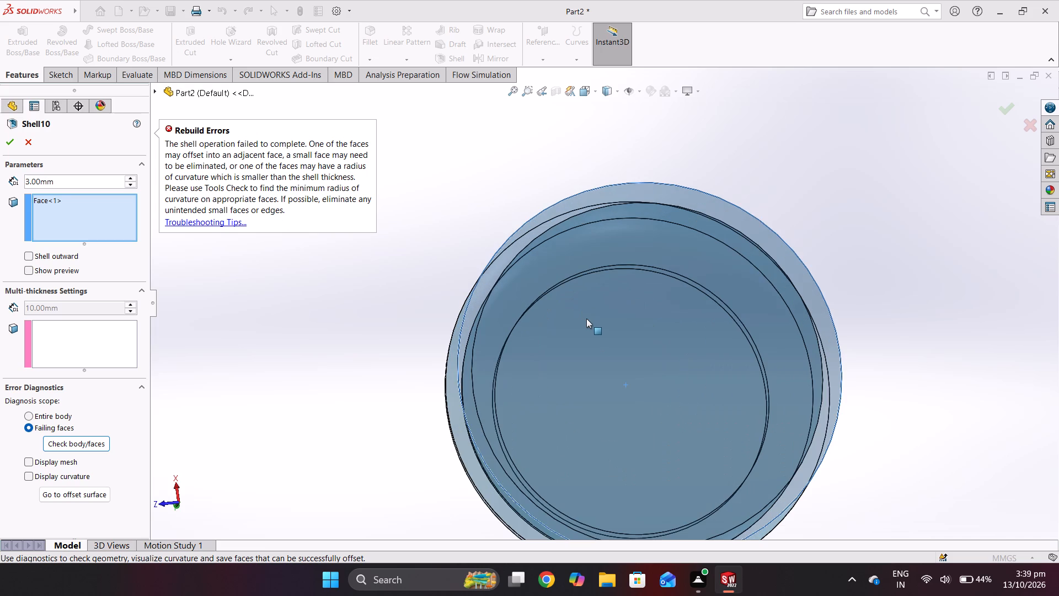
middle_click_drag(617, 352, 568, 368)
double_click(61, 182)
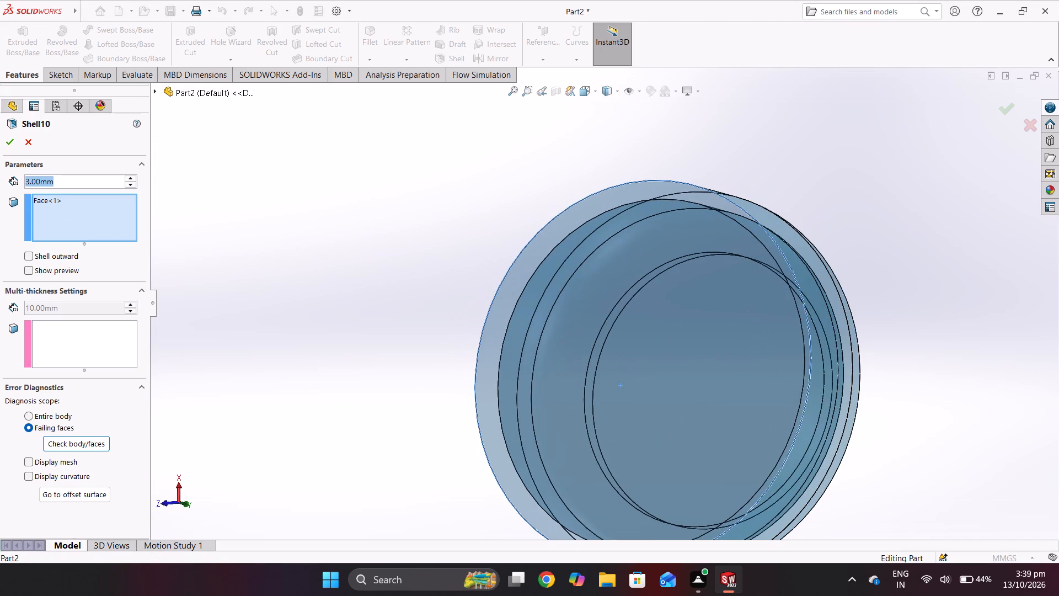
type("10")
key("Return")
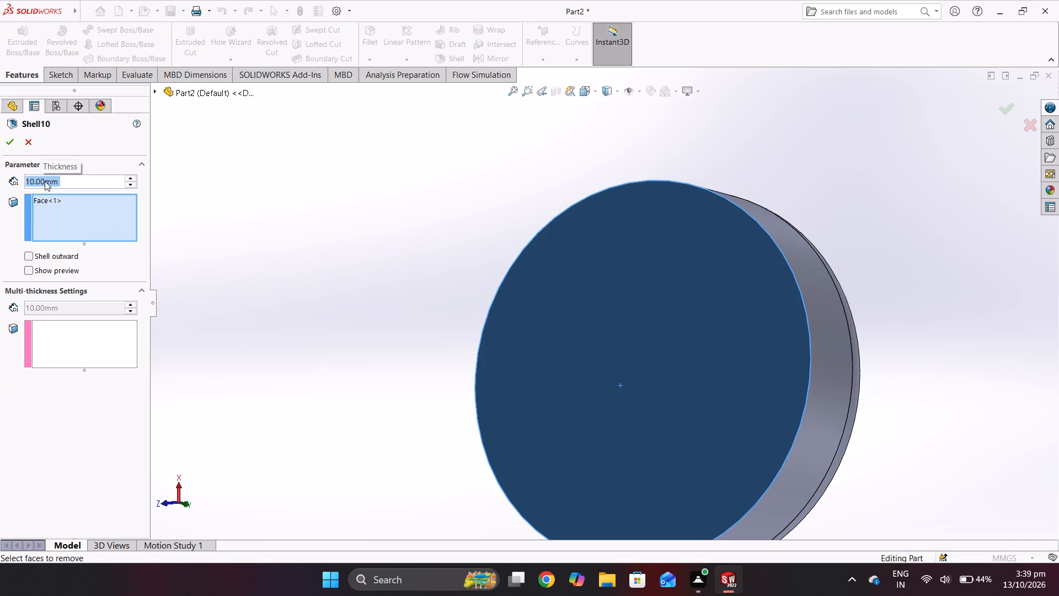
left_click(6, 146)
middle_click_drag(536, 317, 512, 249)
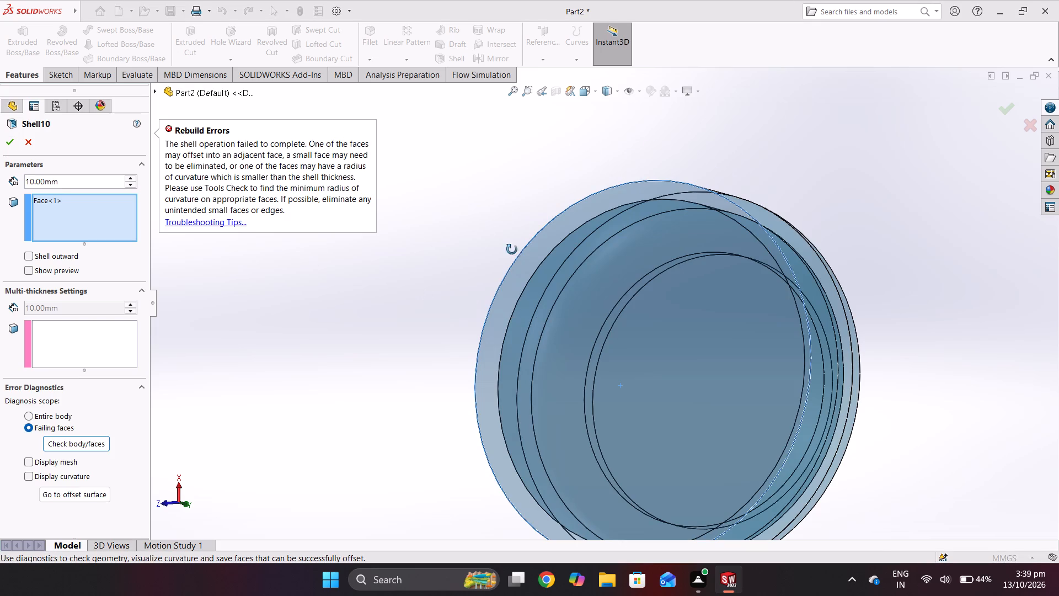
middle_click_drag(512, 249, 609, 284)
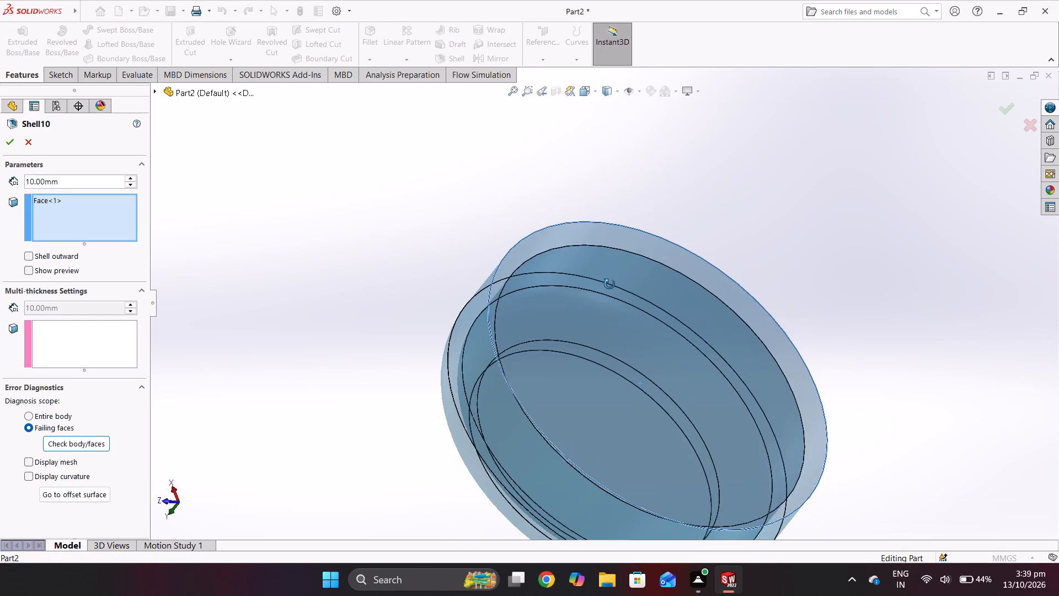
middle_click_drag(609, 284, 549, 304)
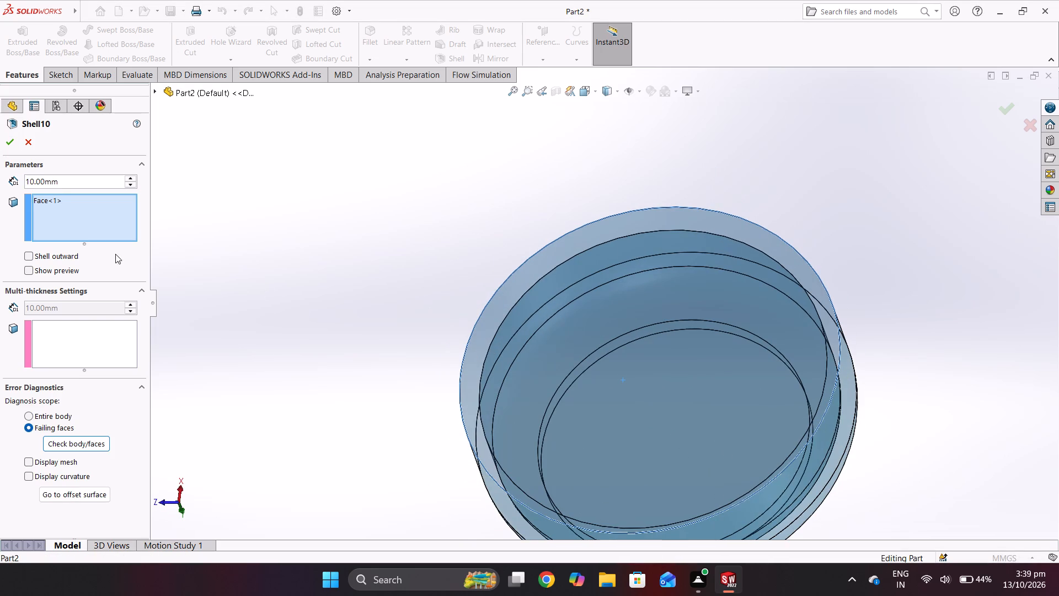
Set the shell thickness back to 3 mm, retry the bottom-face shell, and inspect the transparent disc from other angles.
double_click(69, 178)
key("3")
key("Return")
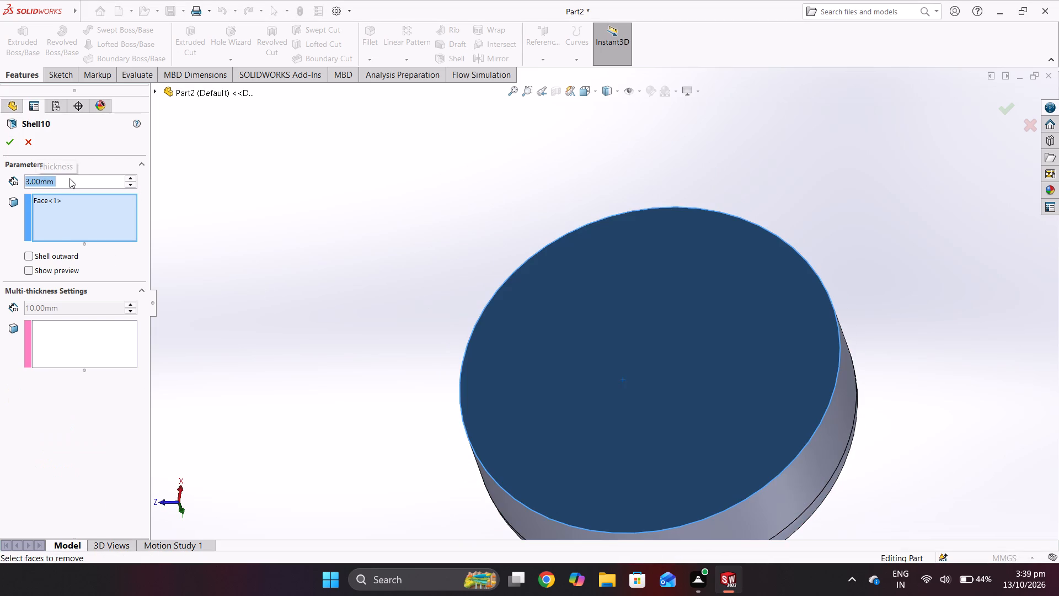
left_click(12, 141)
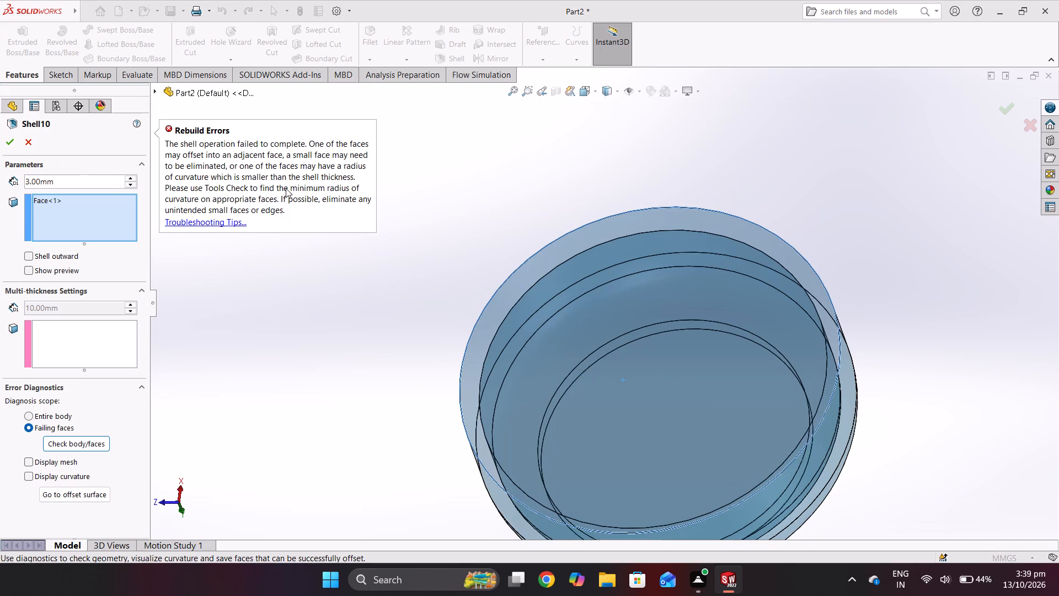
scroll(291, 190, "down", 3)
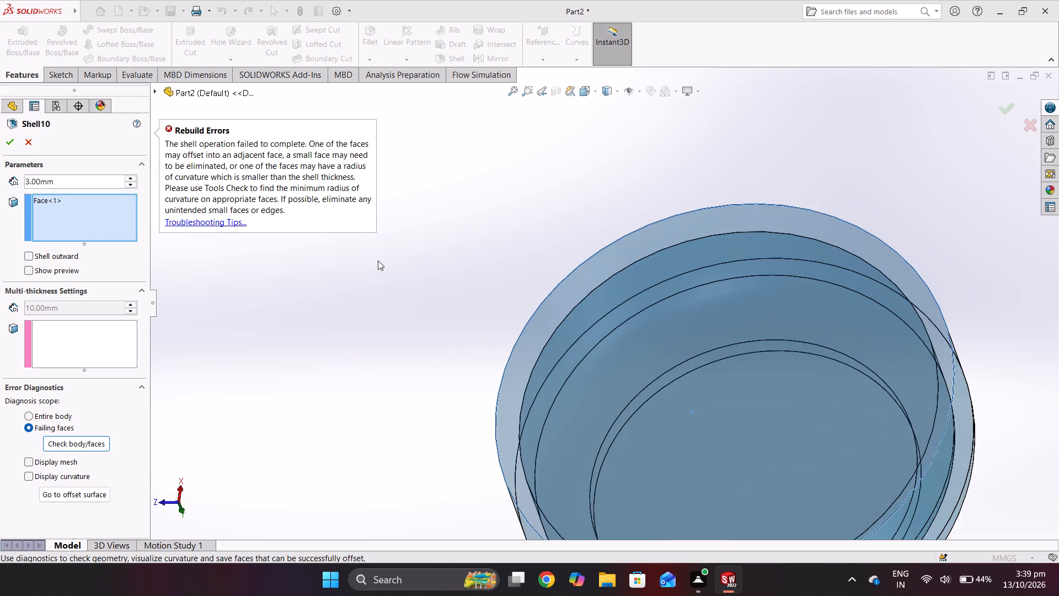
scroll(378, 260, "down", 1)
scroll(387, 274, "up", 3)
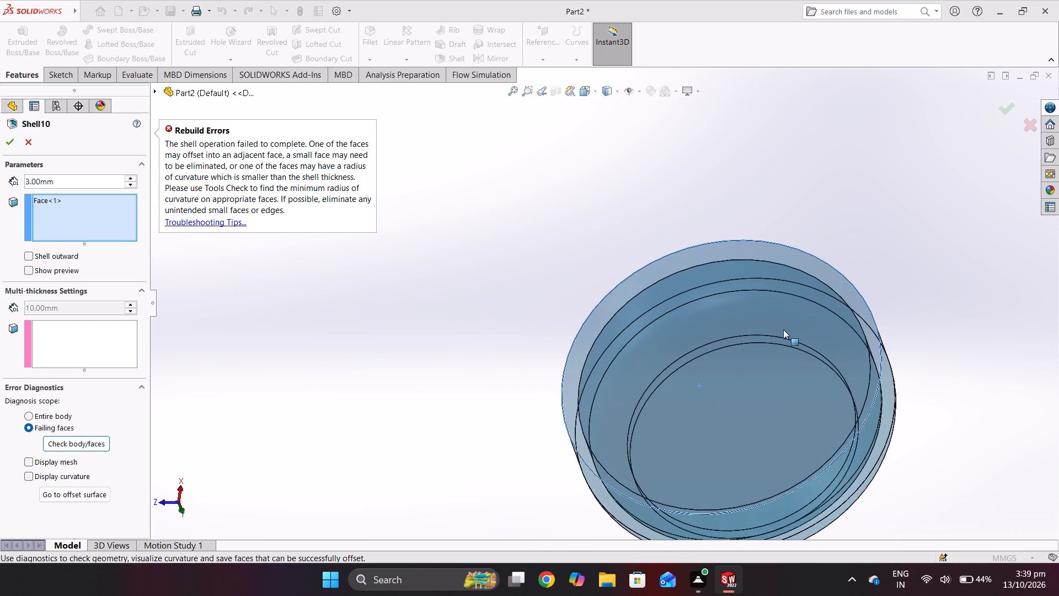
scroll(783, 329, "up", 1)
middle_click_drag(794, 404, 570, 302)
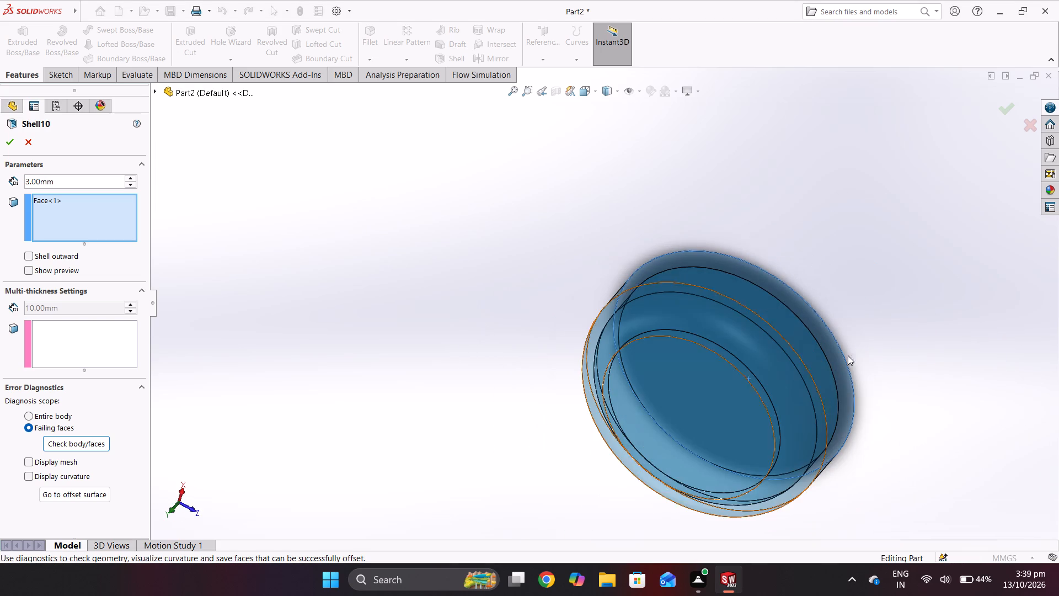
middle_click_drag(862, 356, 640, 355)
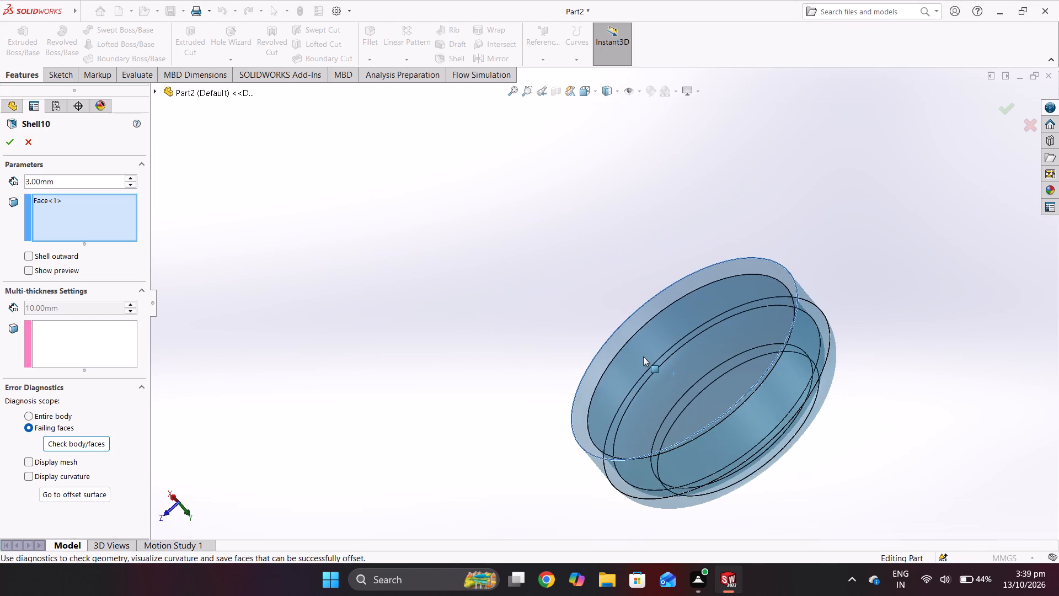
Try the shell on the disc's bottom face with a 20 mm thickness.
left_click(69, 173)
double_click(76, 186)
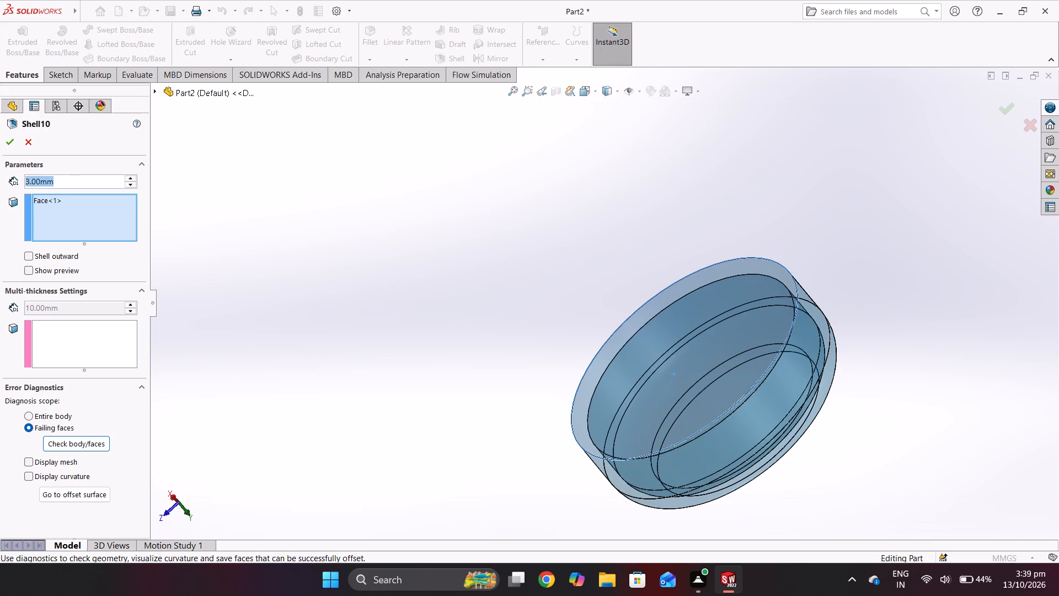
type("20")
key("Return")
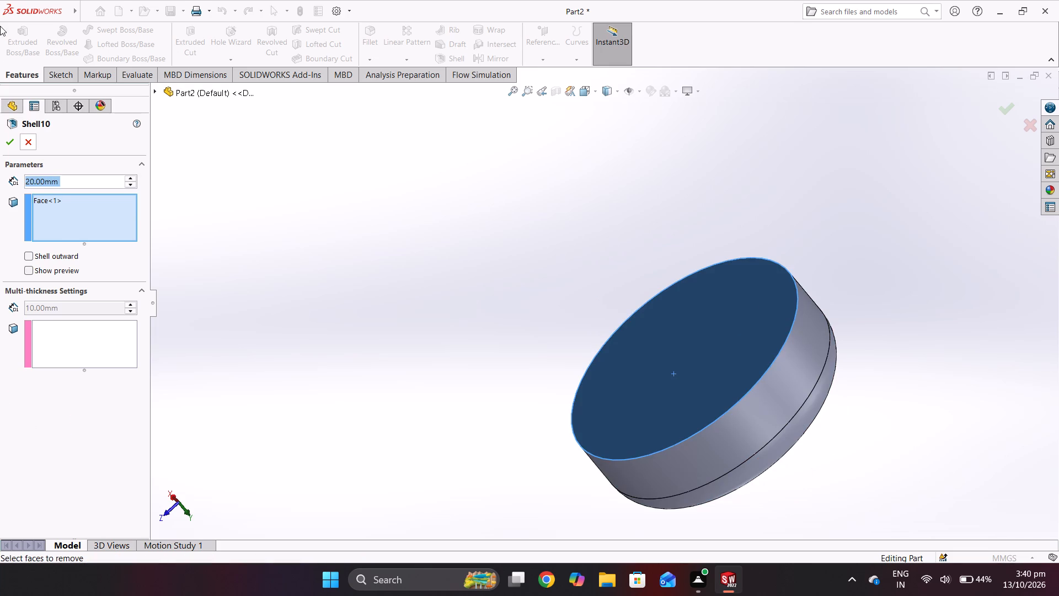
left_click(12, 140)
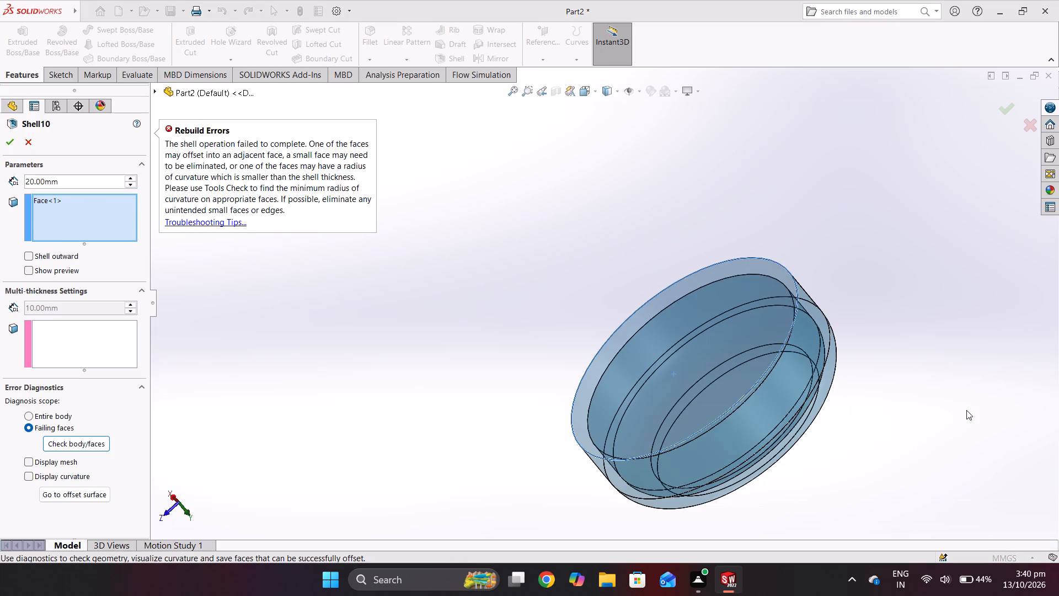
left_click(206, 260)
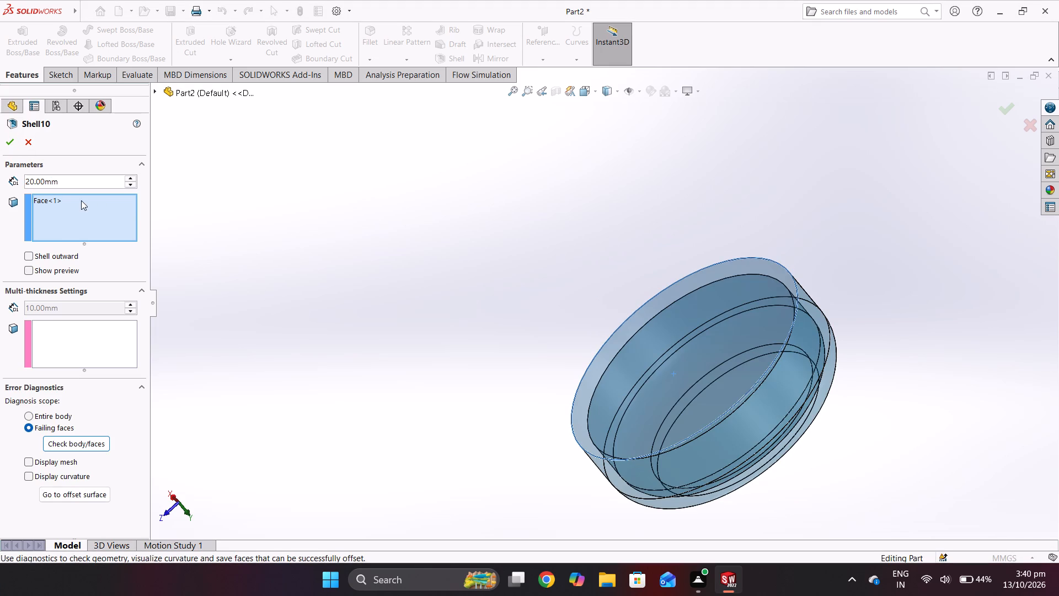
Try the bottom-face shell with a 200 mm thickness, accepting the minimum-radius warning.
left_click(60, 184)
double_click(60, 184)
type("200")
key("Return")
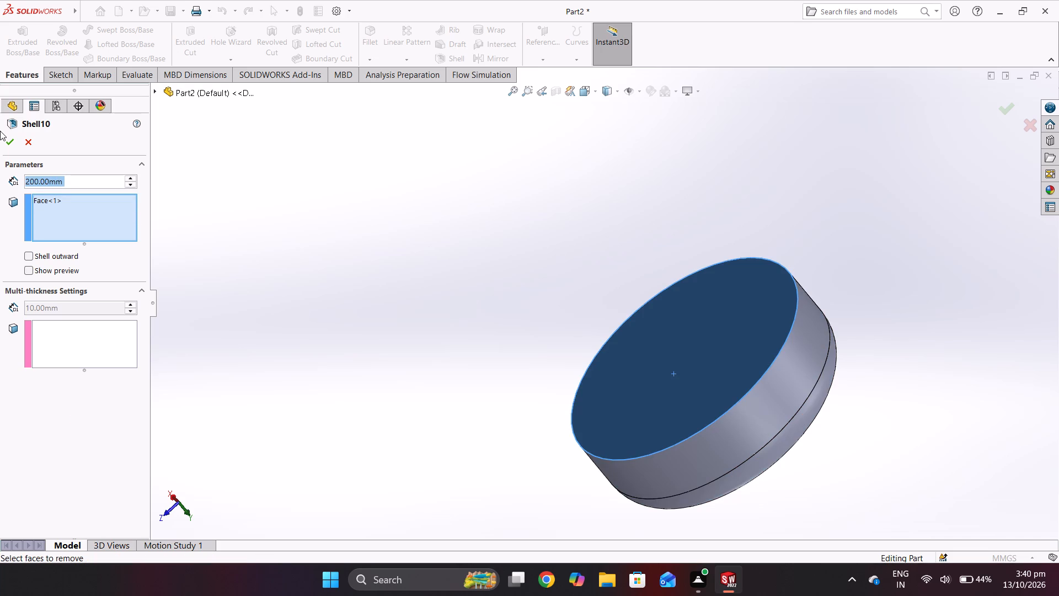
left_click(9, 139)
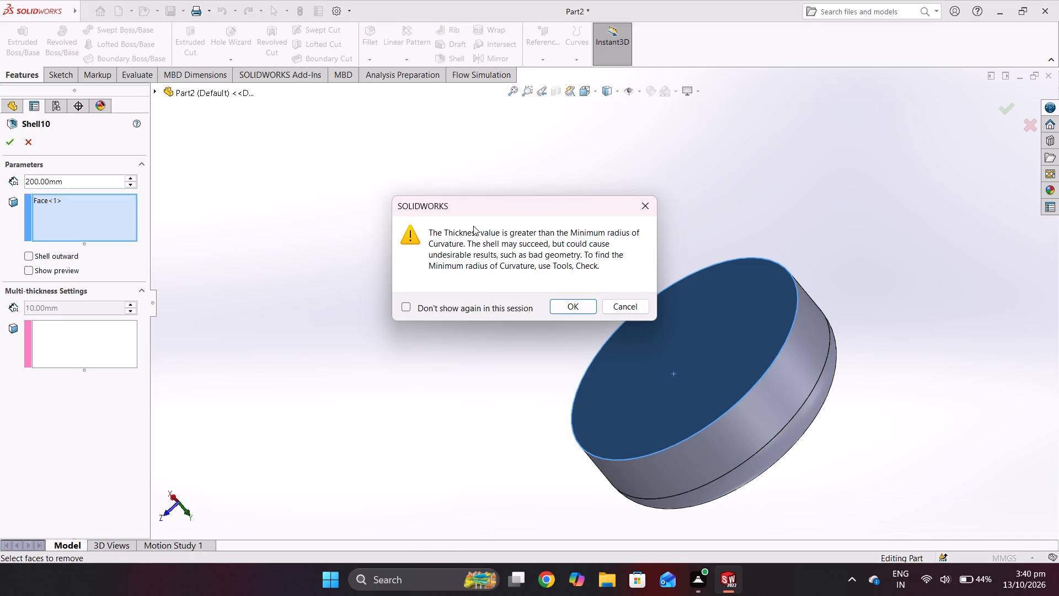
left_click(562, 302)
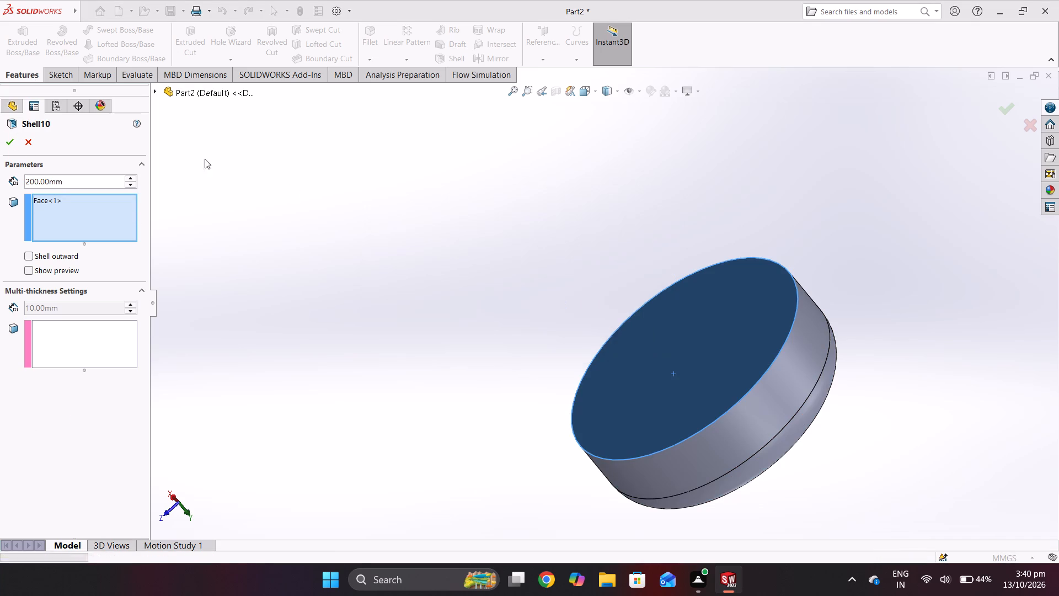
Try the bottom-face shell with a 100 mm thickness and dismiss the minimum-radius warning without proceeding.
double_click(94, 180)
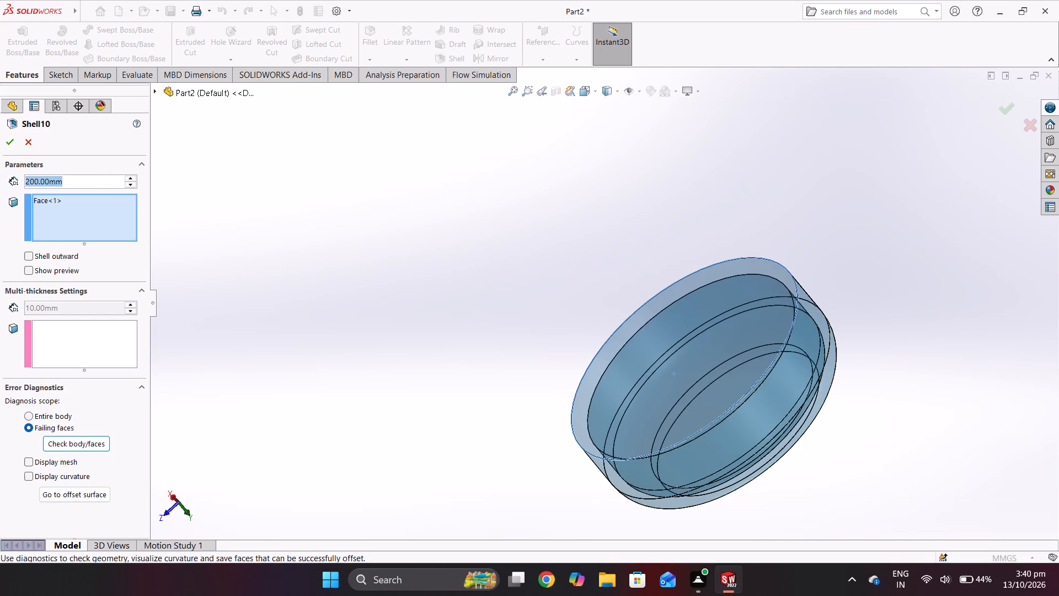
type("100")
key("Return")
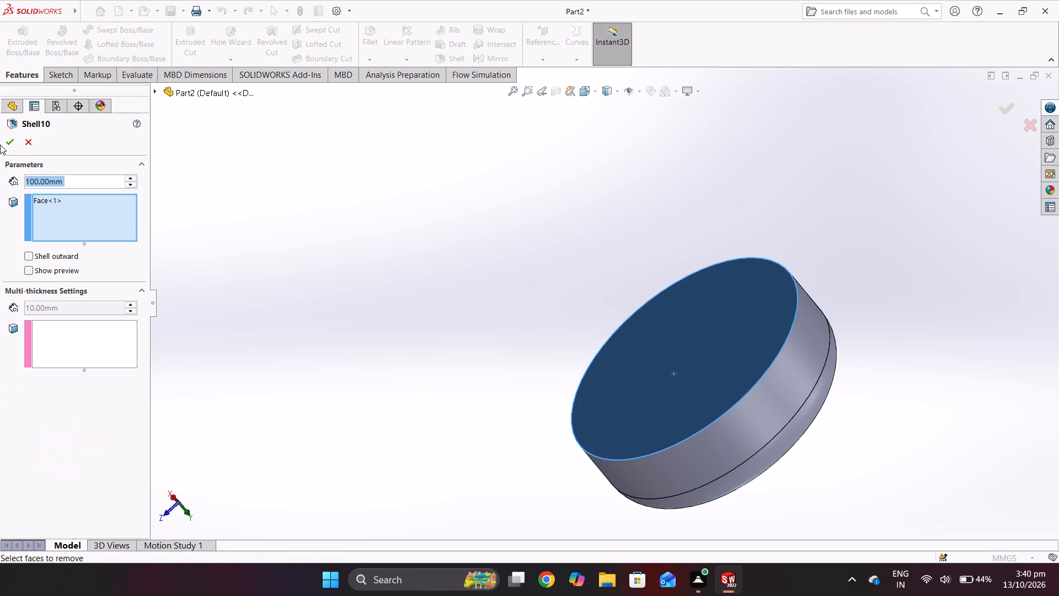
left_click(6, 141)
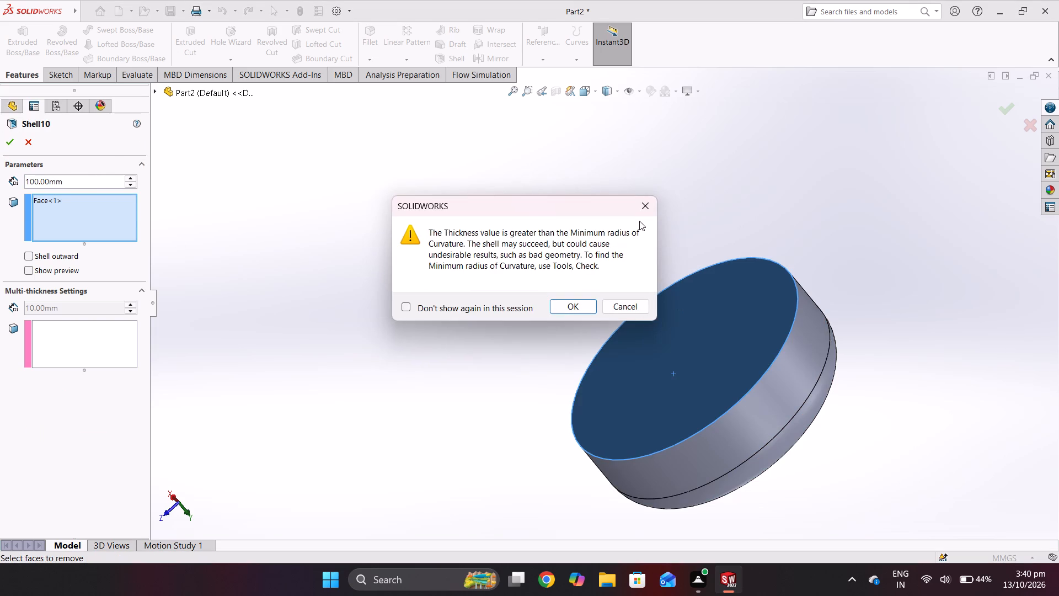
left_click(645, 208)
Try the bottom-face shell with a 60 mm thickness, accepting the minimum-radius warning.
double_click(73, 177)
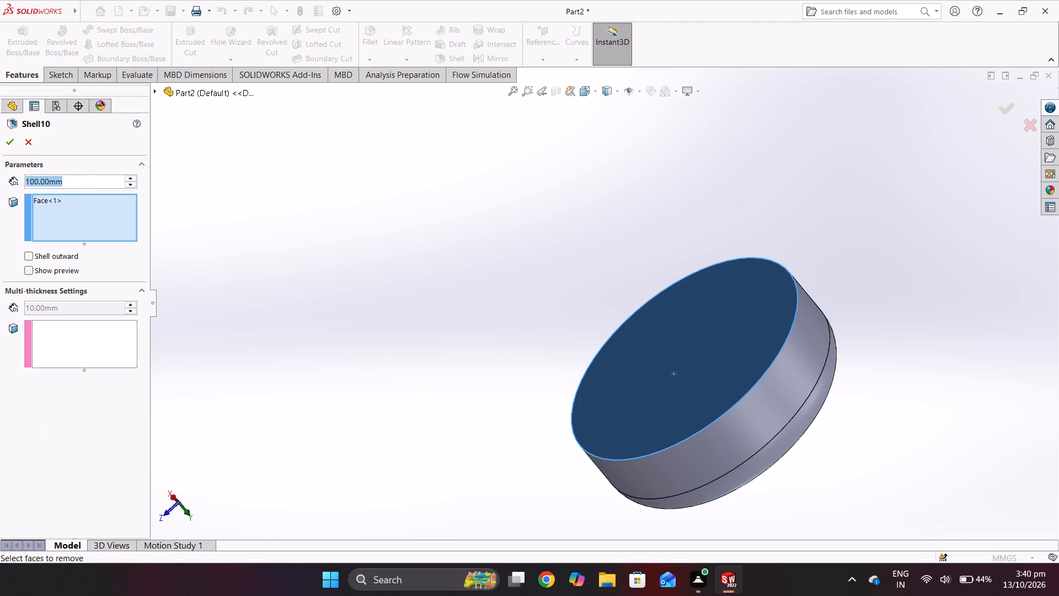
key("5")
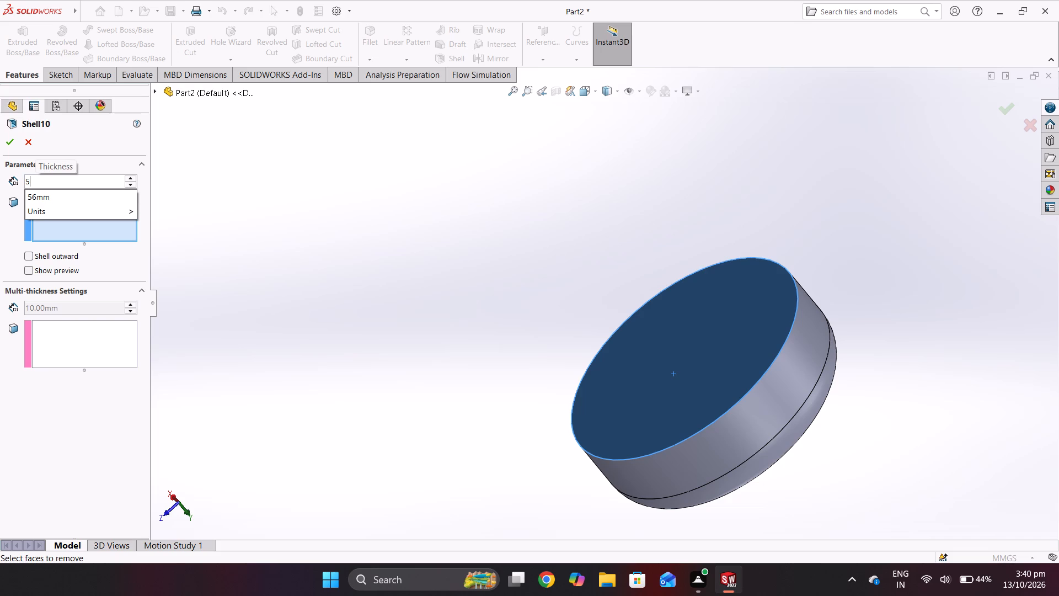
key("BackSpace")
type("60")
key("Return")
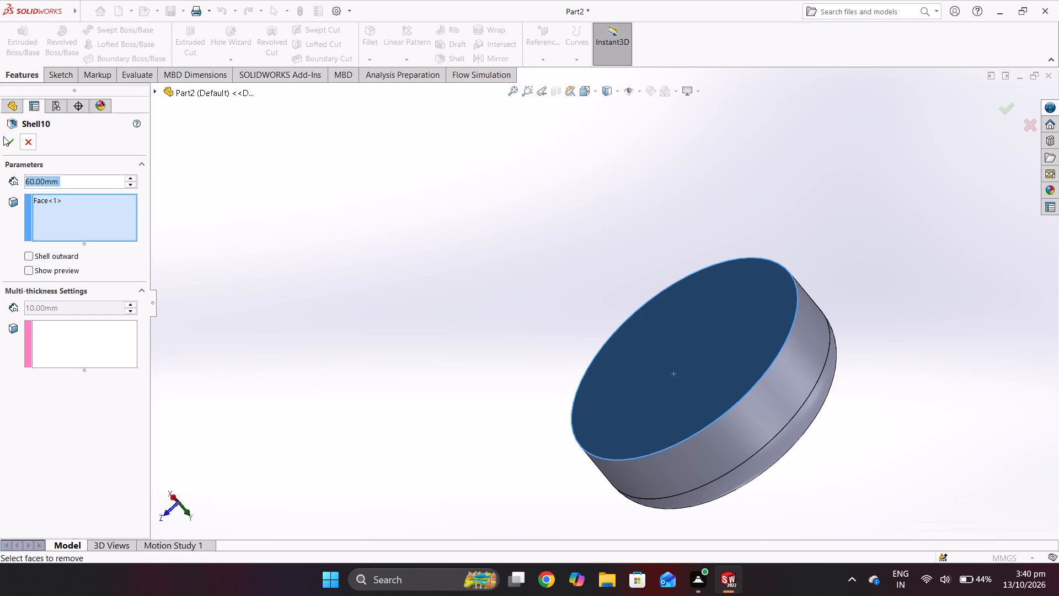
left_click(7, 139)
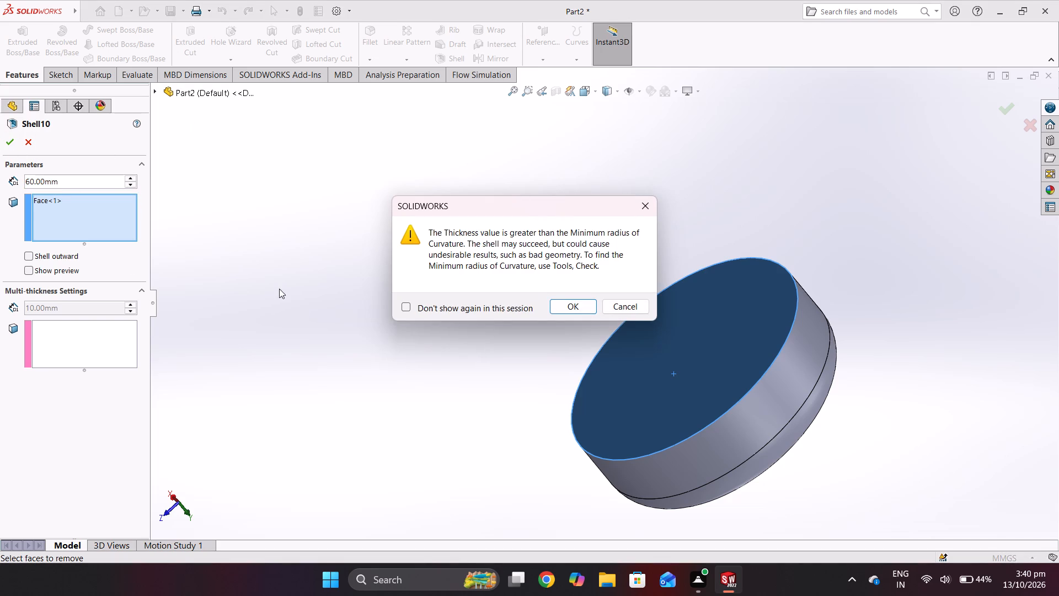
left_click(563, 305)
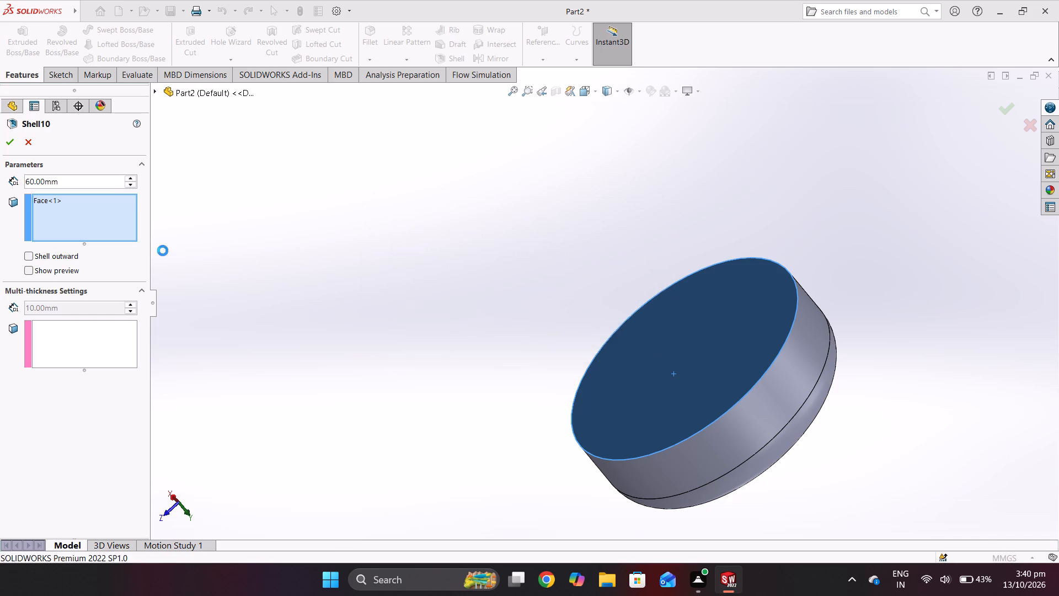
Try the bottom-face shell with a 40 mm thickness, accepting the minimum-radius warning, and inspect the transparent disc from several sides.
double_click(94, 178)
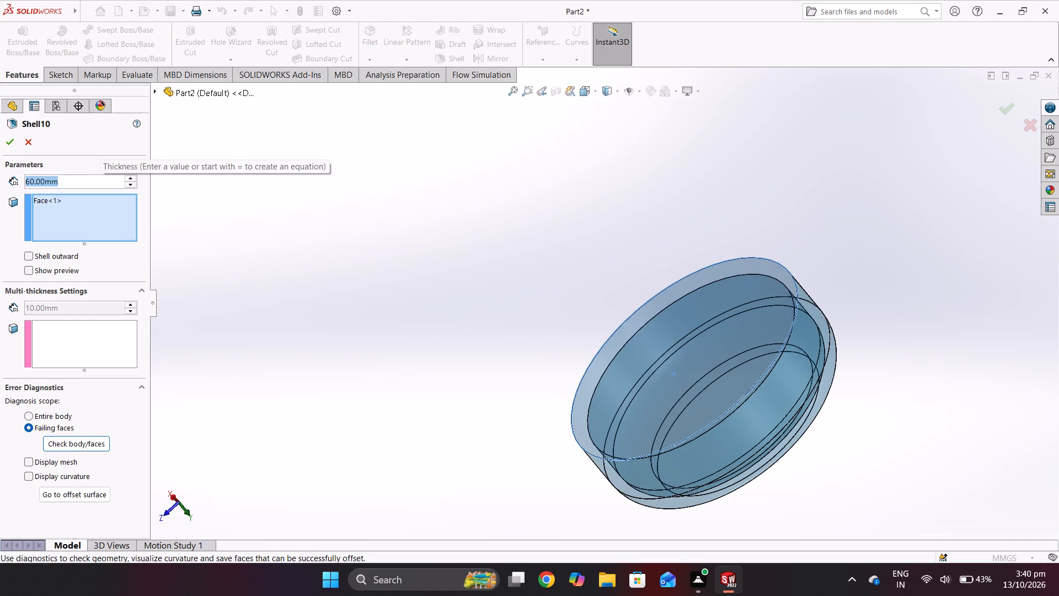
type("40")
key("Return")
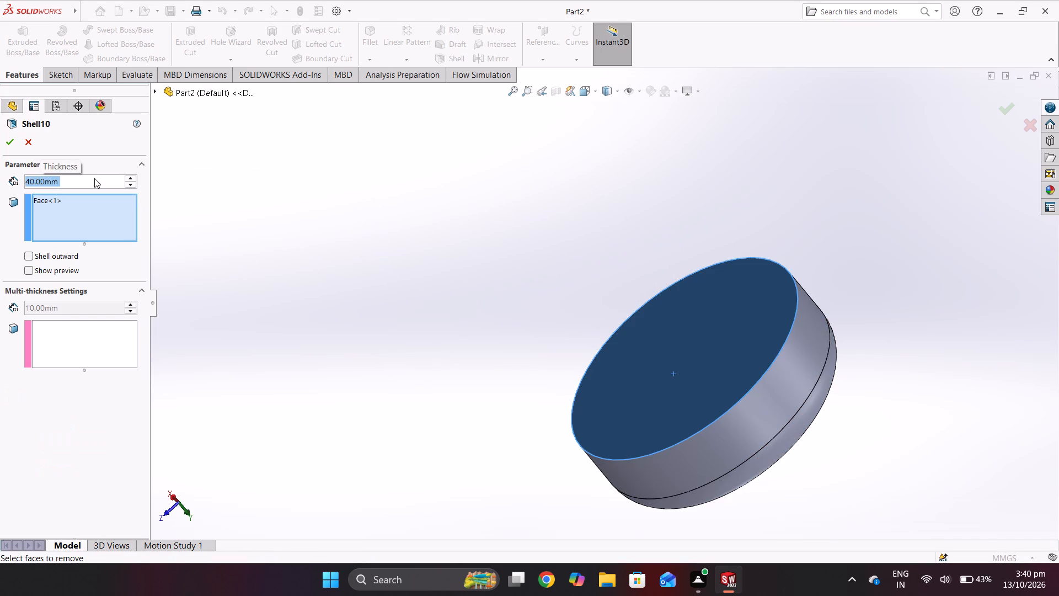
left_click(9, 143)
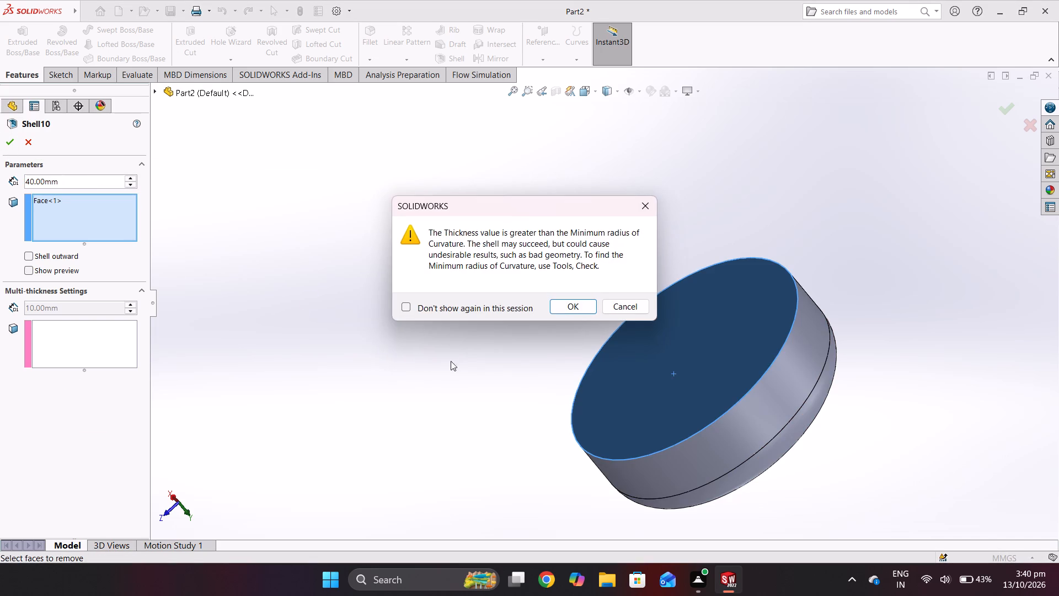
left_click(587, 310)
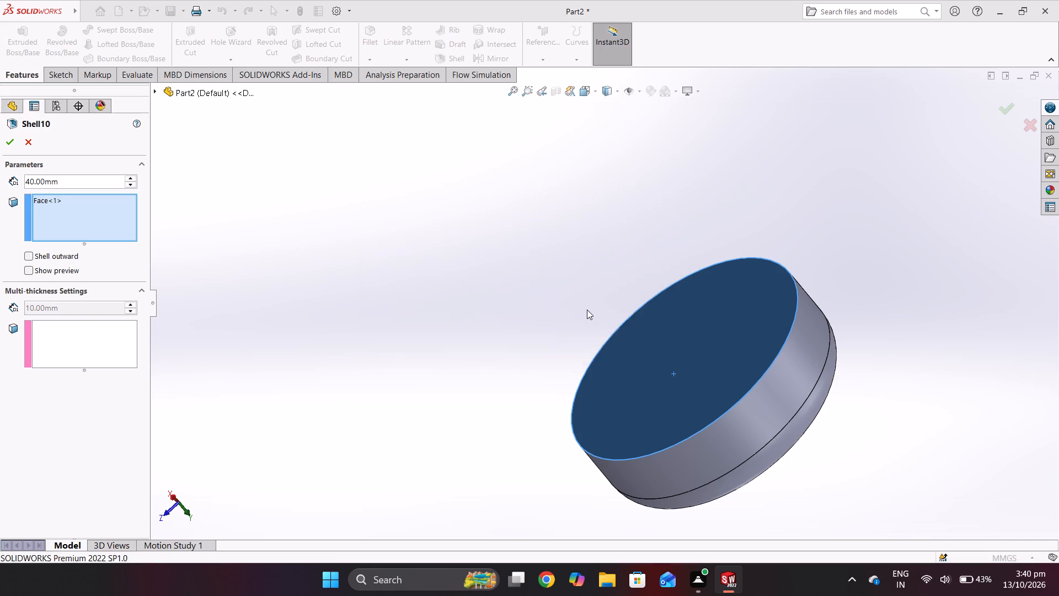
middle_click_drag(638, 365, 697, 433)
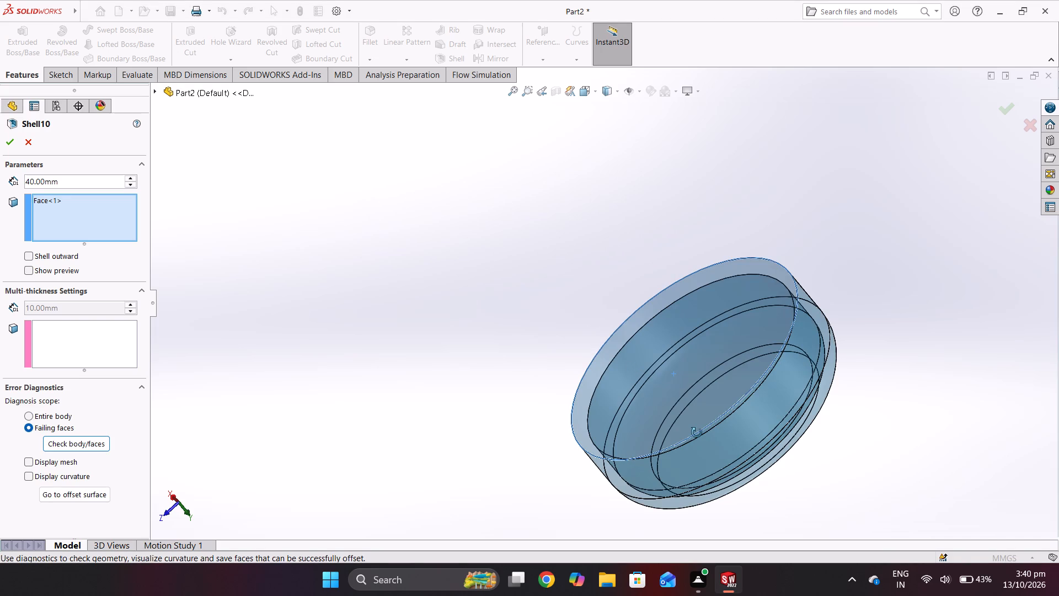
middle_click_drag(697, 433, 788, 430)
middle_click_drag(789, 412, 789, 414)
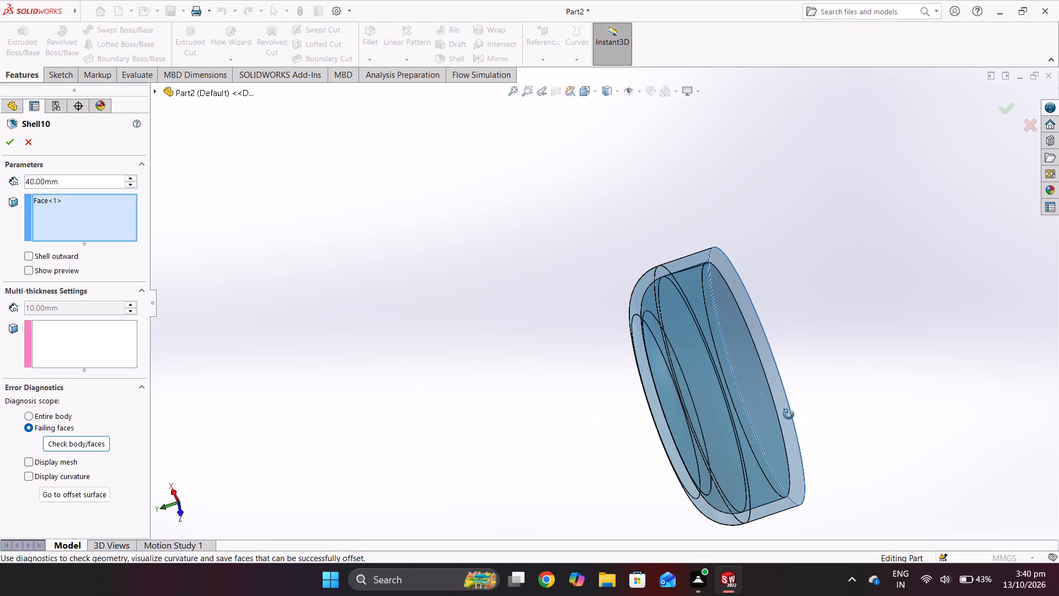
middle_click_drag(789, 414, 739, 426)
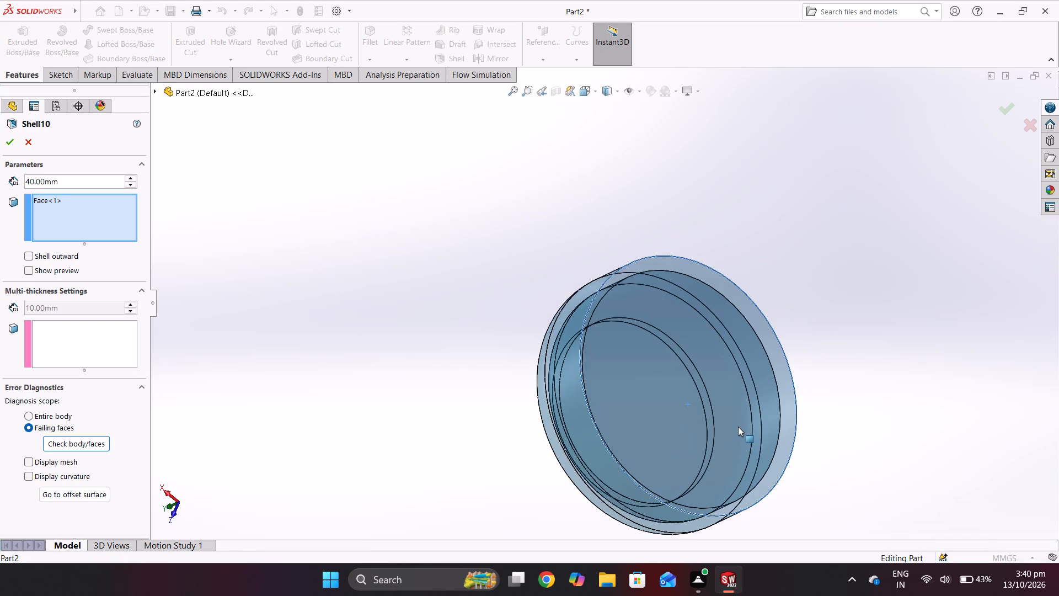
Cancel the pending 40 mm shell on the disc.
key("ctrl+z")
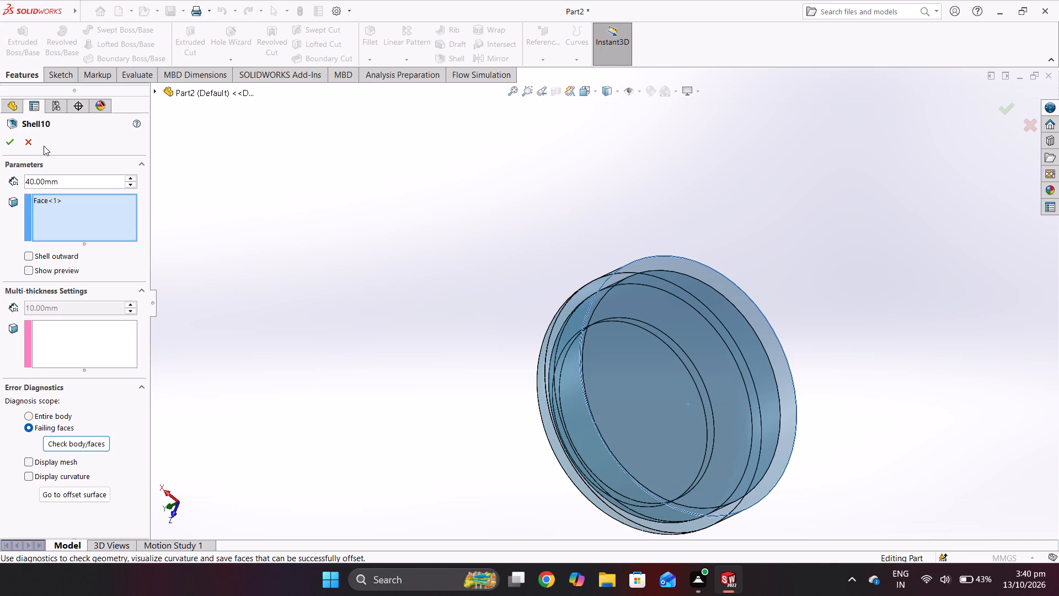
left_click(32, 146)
Examine the disc's outer faces, its rounded edge and the flat face inside the fillet from several angles.
middle_click_drag(609, 345, 617, 350)
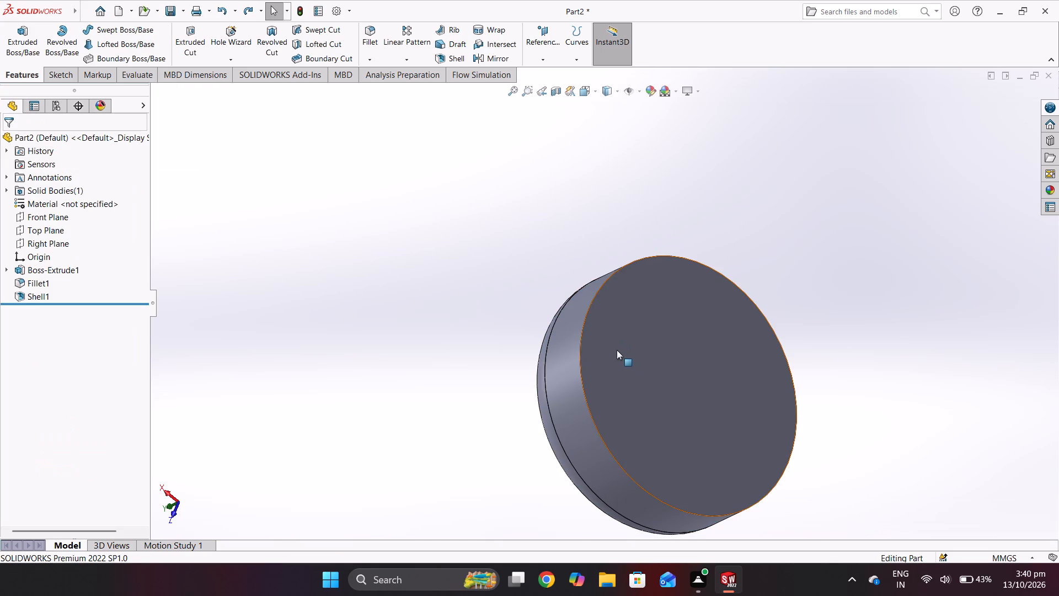
middle_click_drag(617, 350, 523, 195)
middle_click_drag(571, 301, 350, 273)
scroll(535, 340, "down", 1)
middle_click_drag(744, 435, 721, 458)
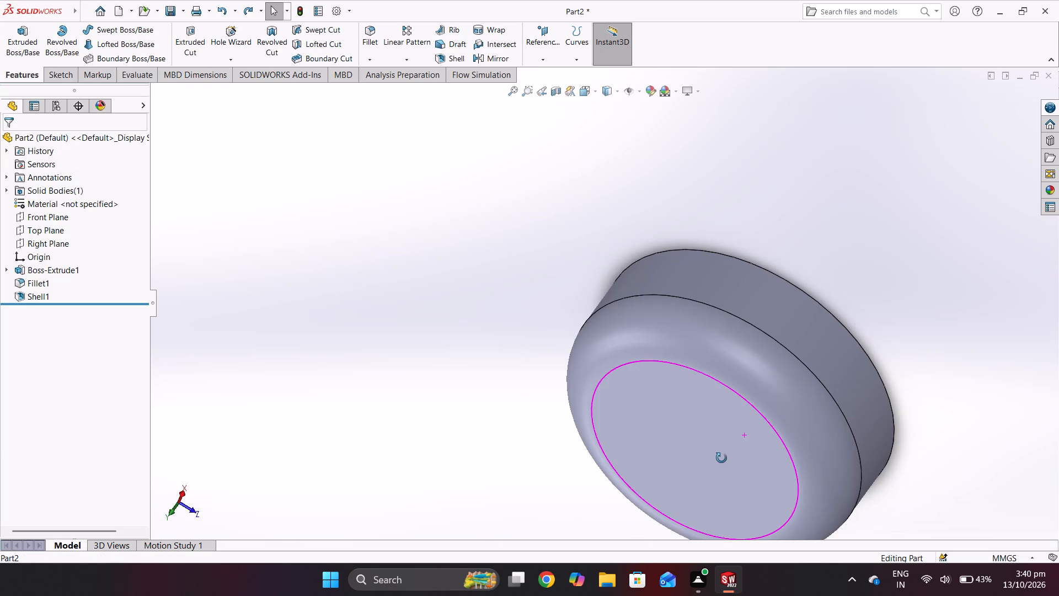
middle_click_drag(721, 458, 741, 362)
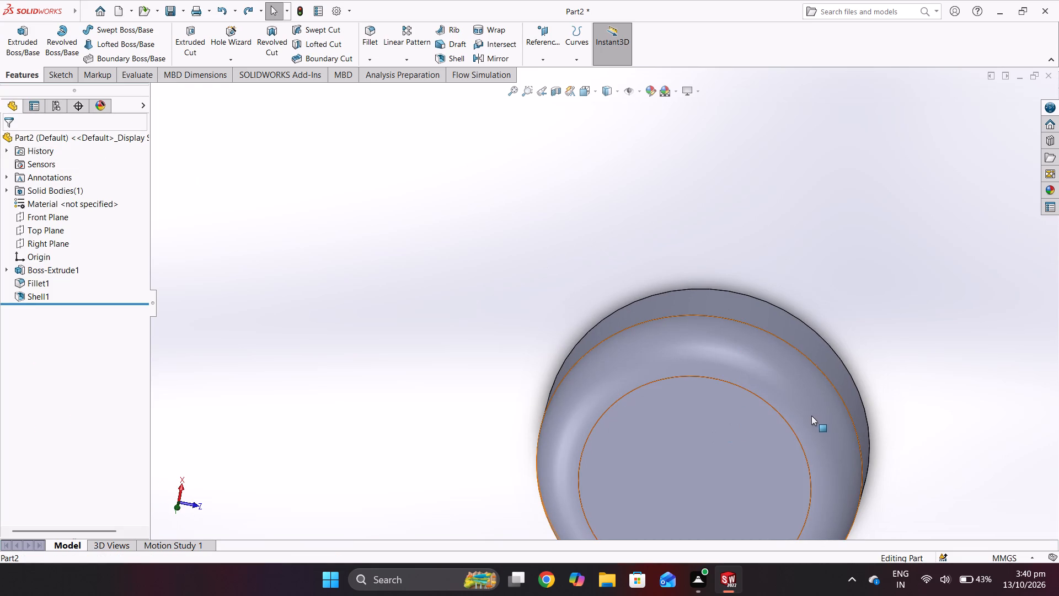
scroll(841, 435, "down", 3)
middle_click_drag(841, 435, 837, 368)
scroll(835, 398, "down", 2)
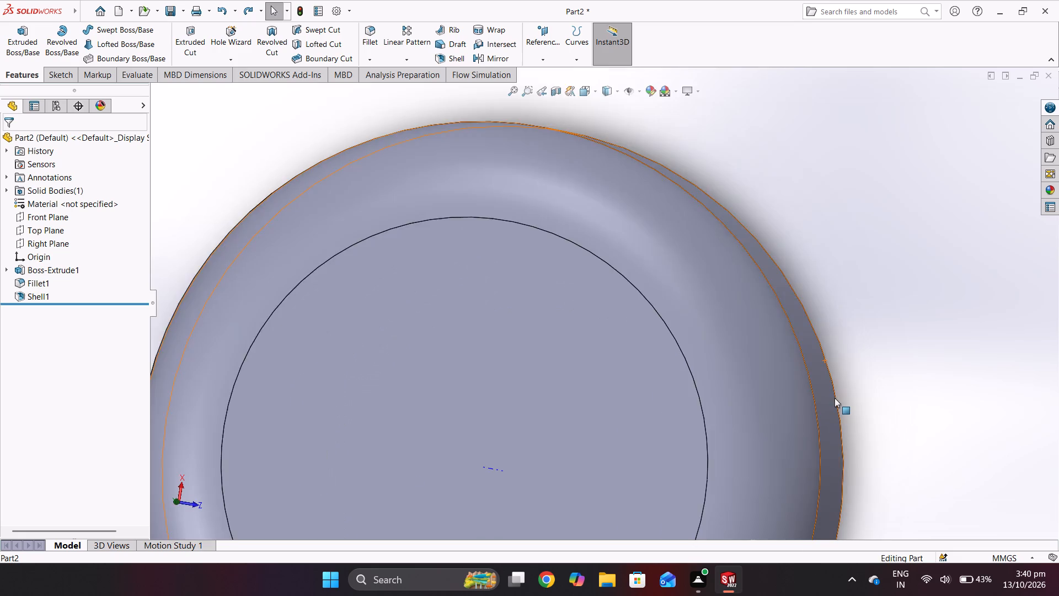
scroll(835, 398, "down", 1)
scroll(835, 398, "up", 7)
scroll(848, 446, "up", 2)
scroll(838, 471, "down", 1)
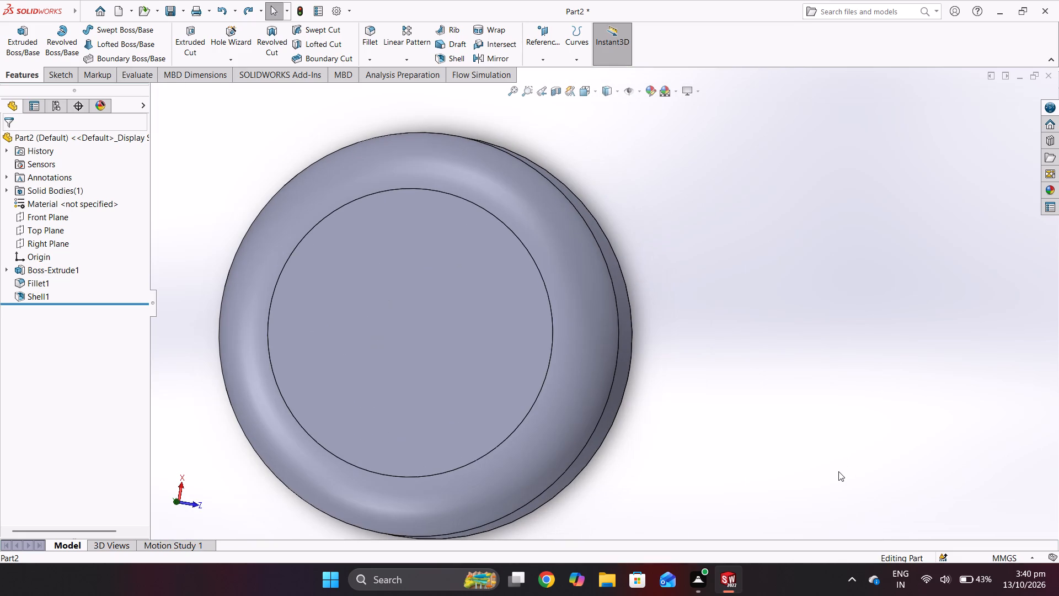
middle_click_drag(838, 471, 841, 478)
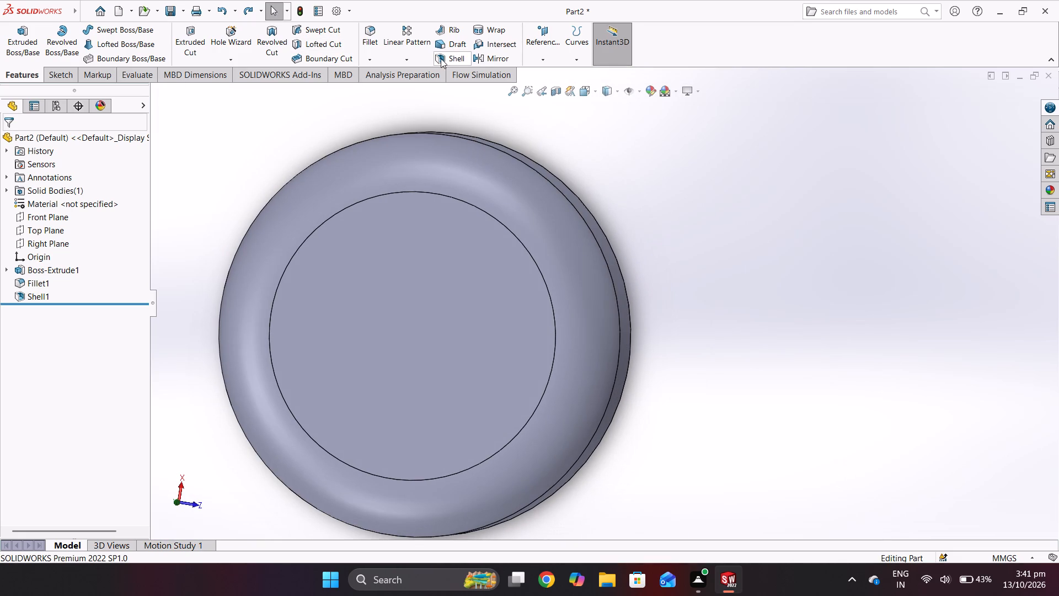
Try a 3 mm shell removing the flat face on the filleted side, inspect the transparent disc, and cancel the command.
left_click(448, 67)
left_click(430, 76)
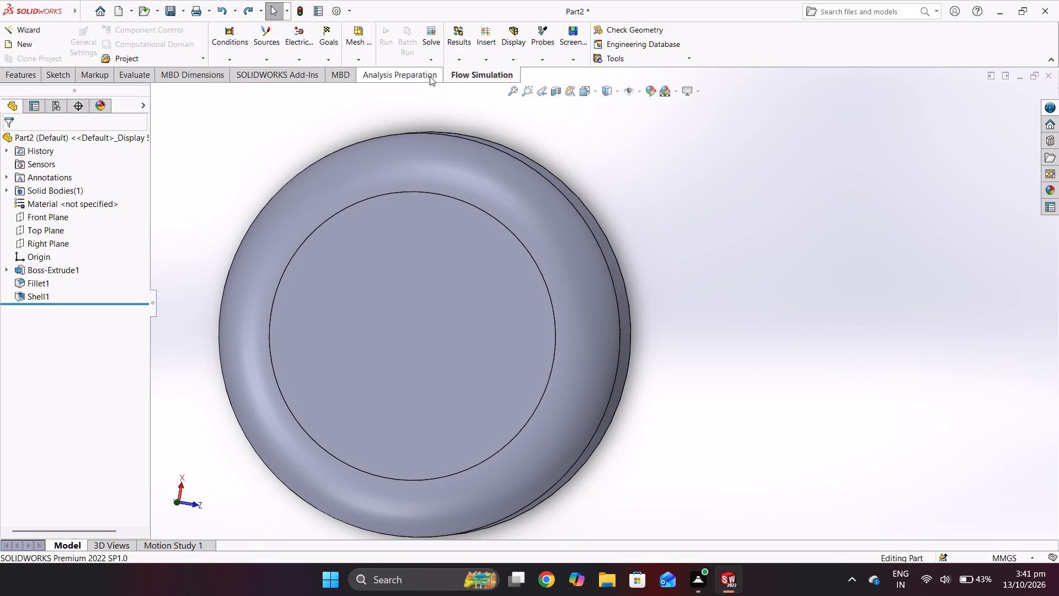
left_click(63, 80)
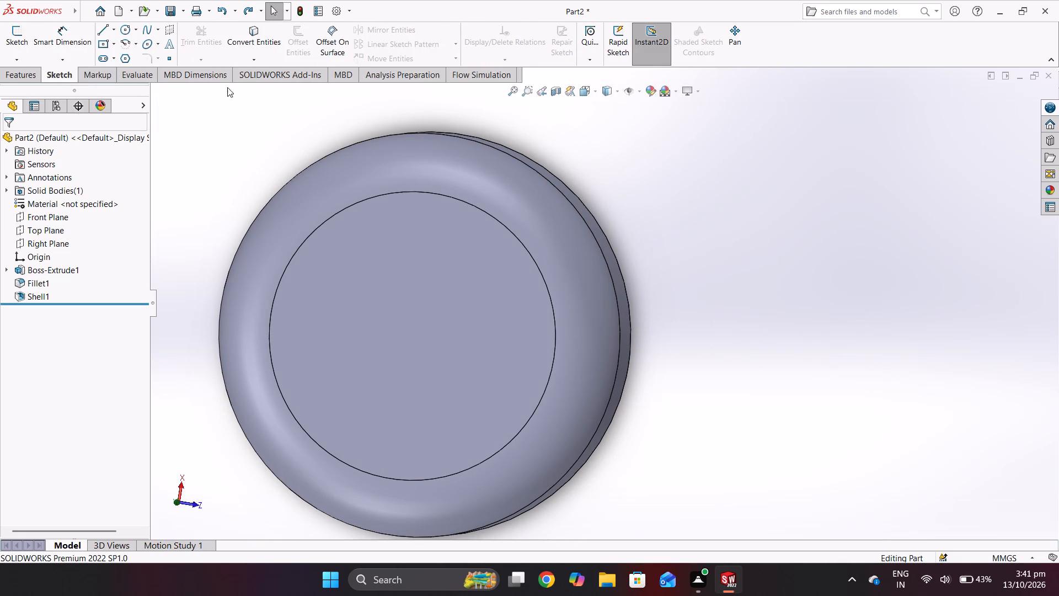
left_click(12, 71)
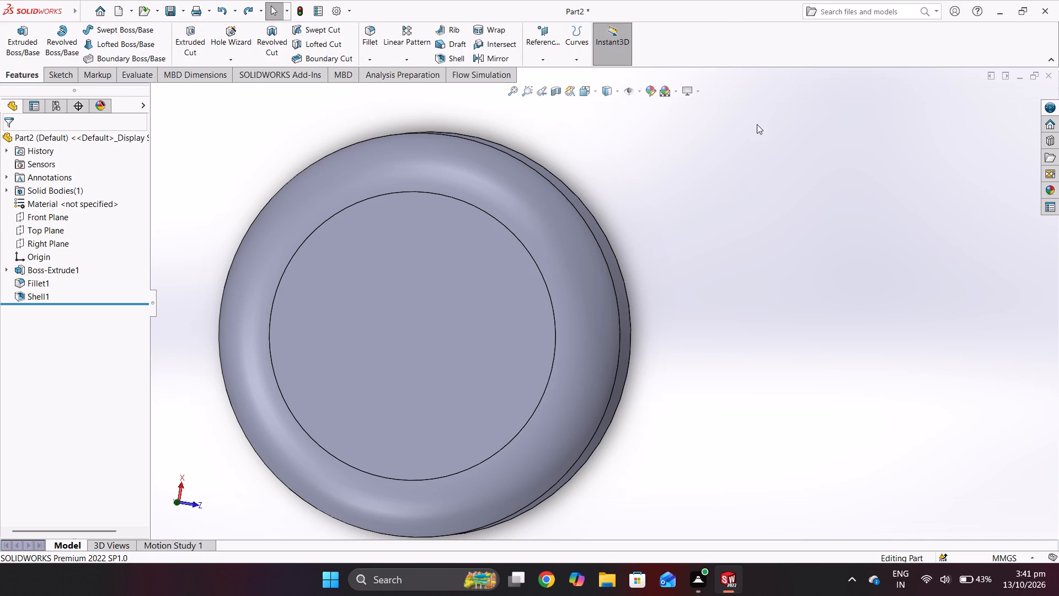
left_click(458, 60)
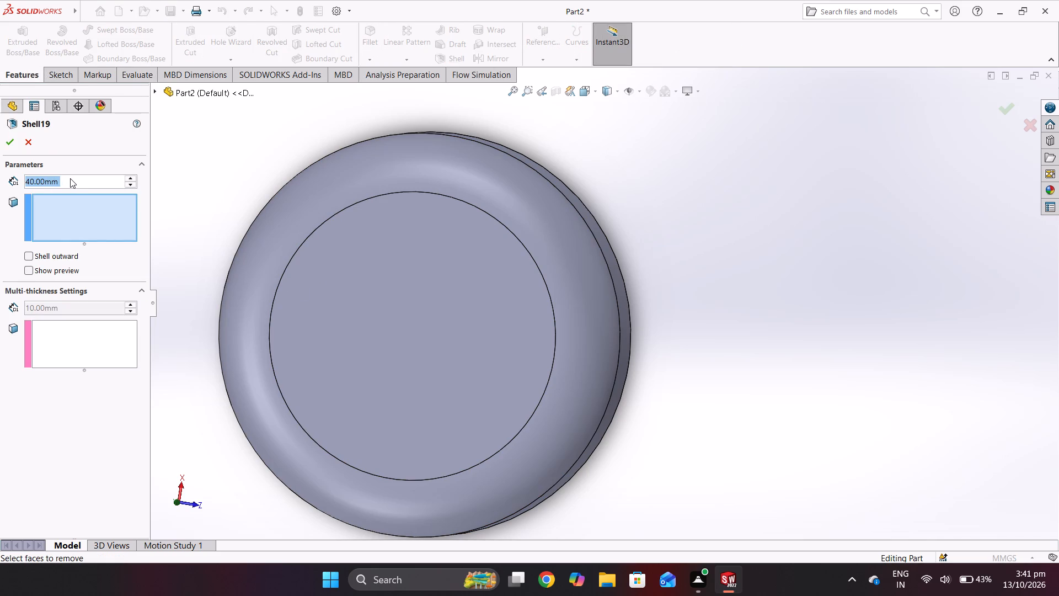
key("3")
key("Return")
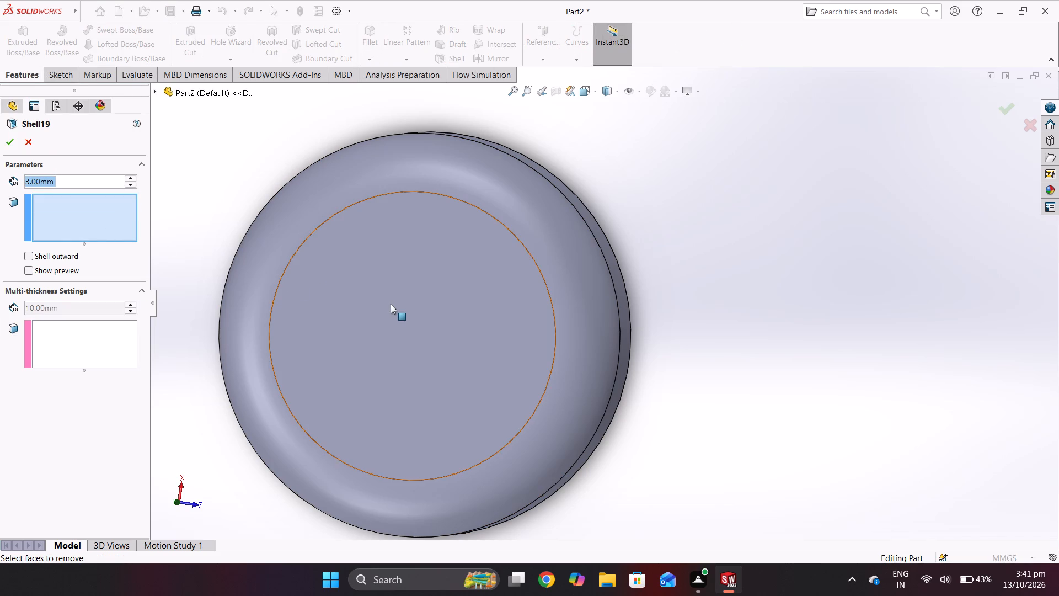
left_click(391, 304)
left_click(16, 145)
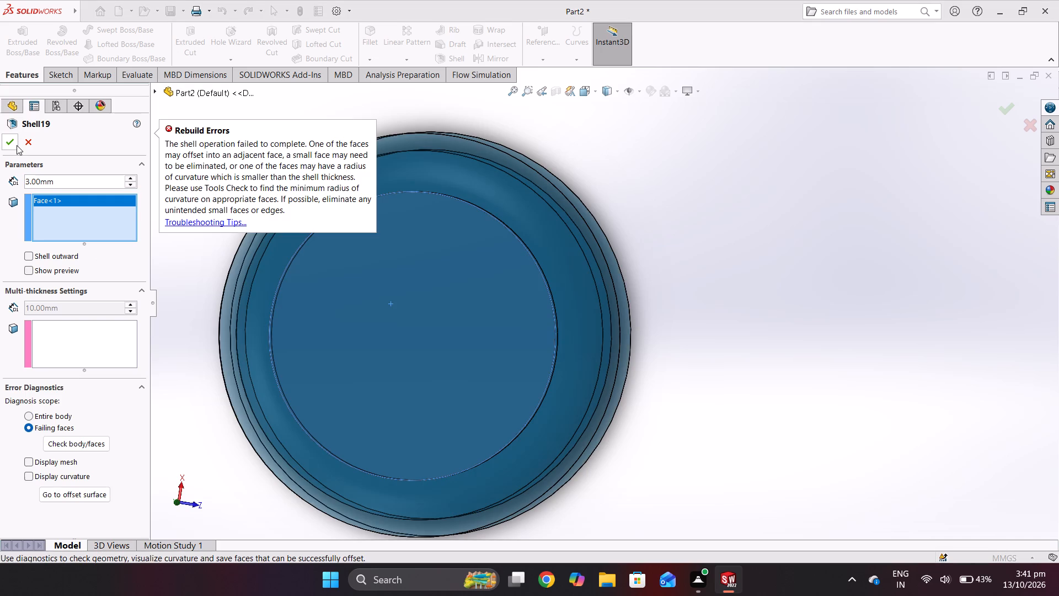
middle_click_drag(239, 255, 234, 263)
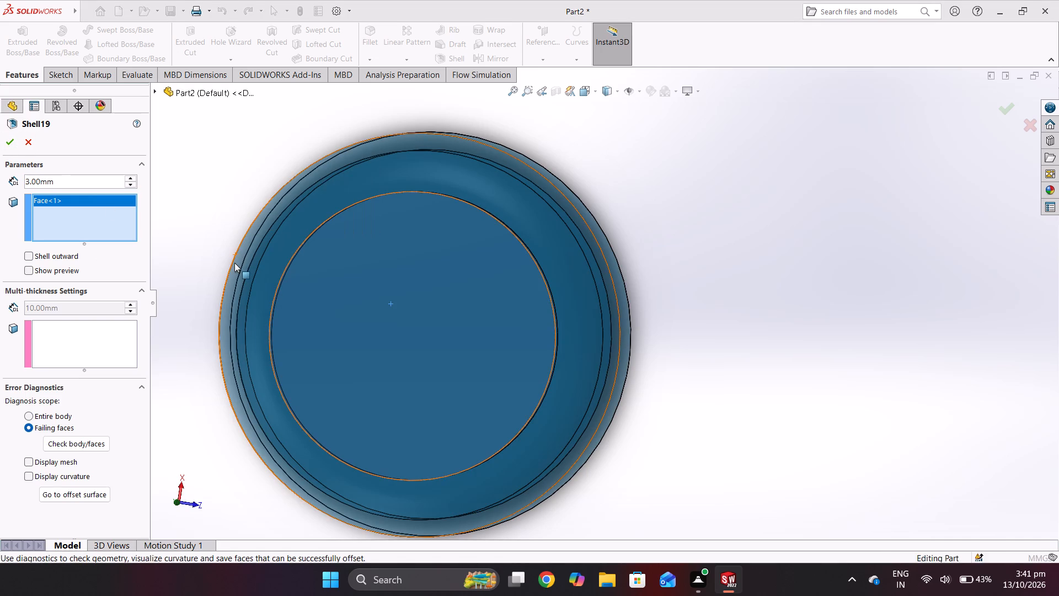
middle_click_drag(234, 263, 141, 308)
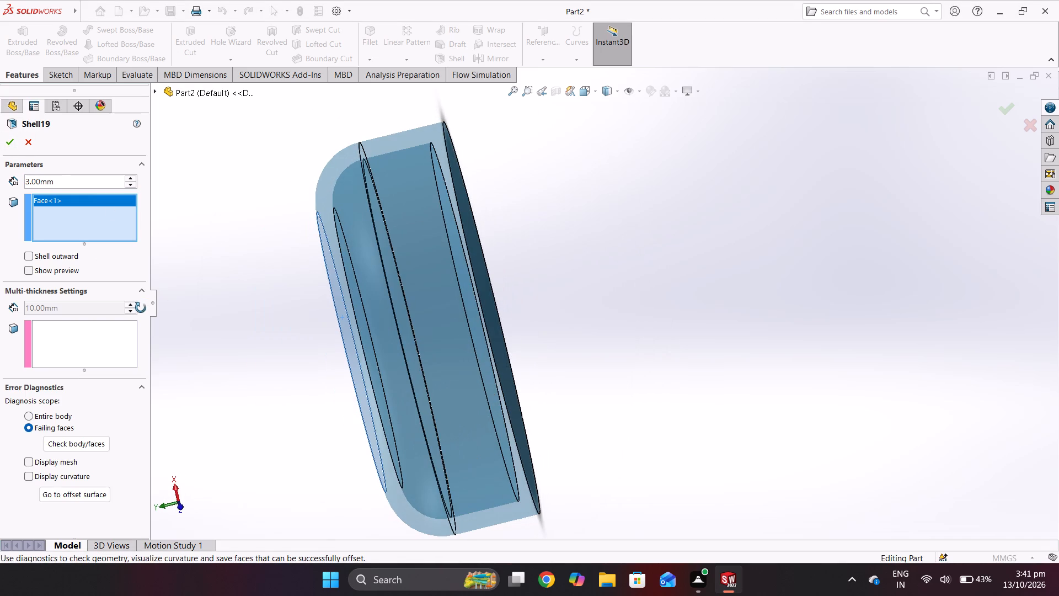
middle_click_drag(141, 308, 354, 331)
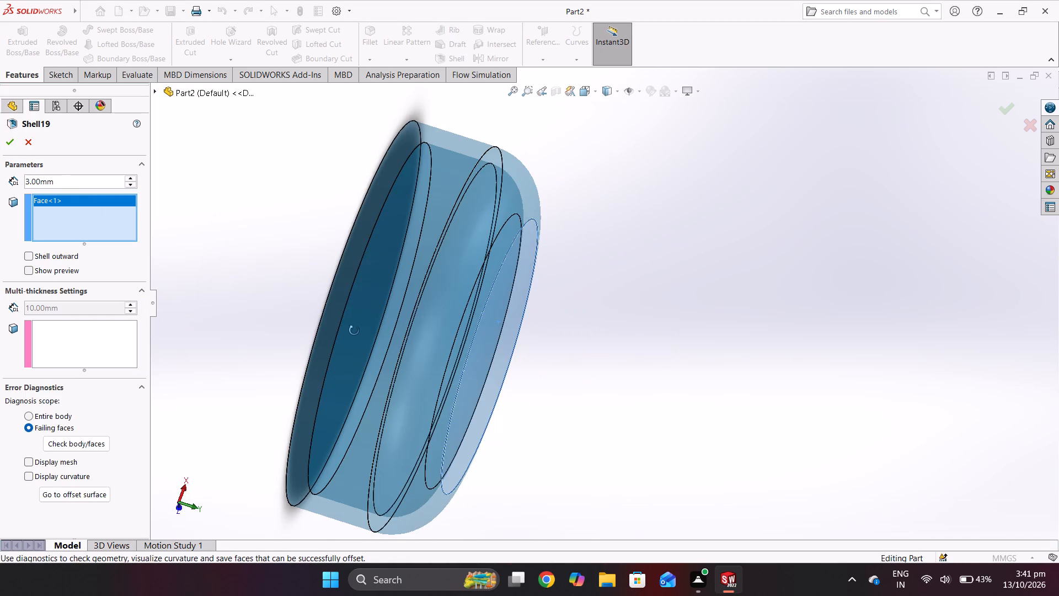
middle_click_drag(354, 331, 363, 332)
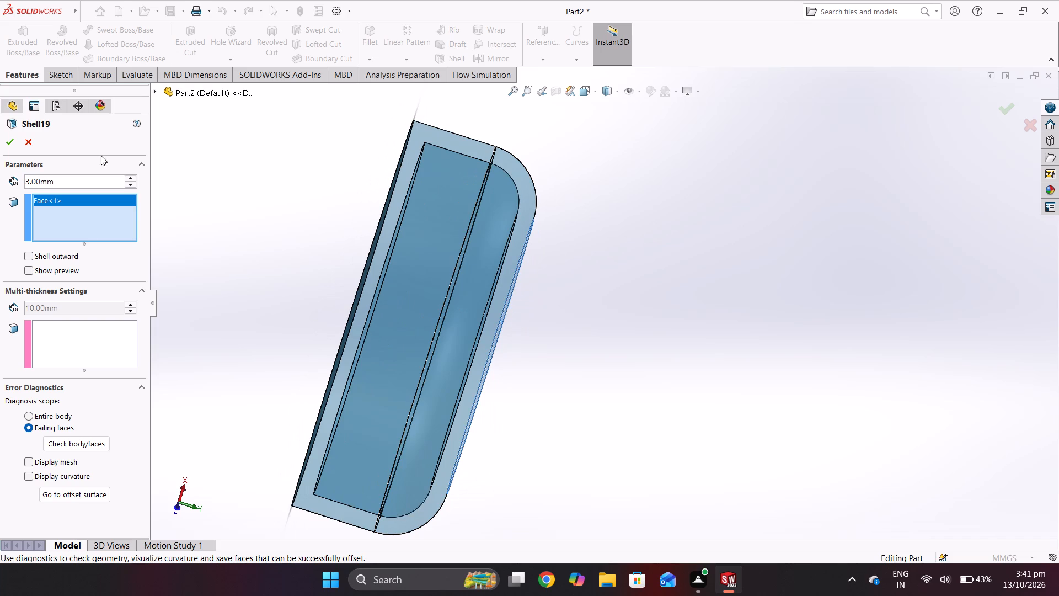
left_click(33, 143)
Examine the disc's filleted side, side wall and unfilleted flat face from several angles.
middle_click_drag(311, 267, 248, 248)
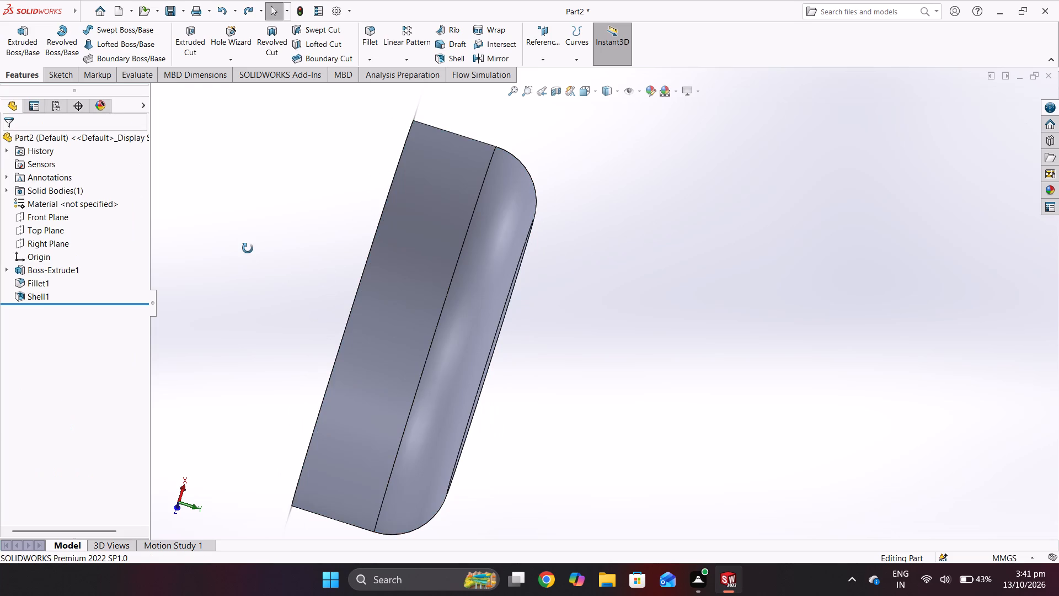
middle_click_drag(248, 248, 239, 237)
middle_click_drag(345, 291, 353, 327)
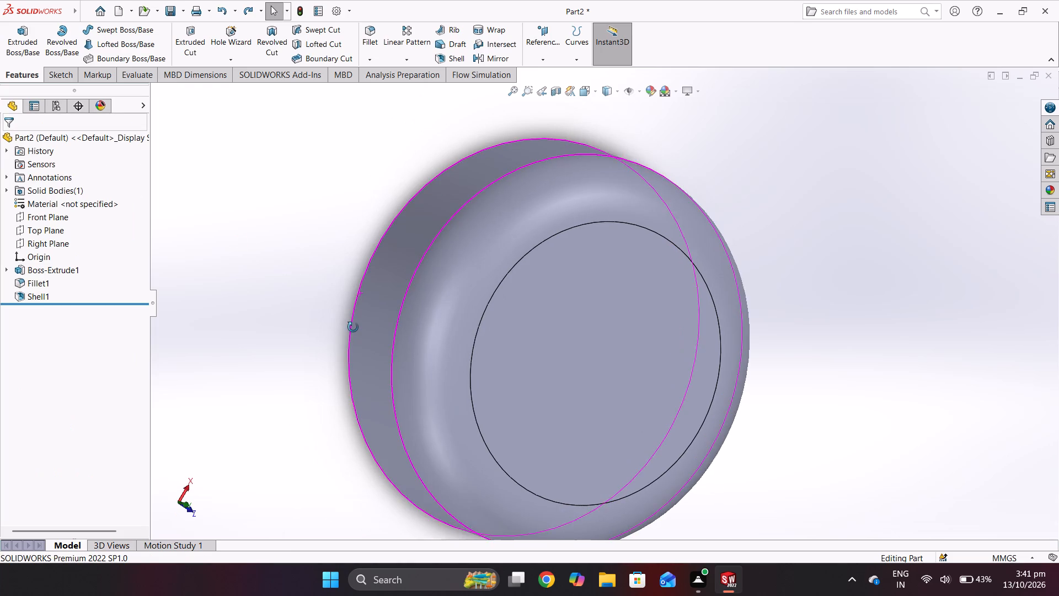
middle_click_drag(353, 327, 362, 346)
middle_click_drag(393, 284, 452, 398)
middle_click_drag(453, 332, 453, 330)
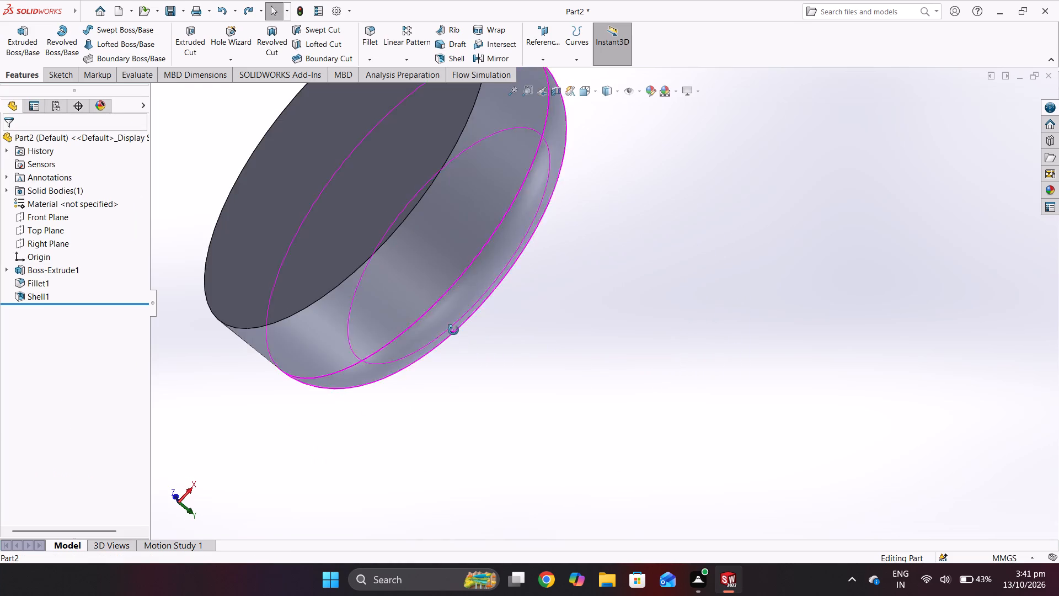
middle_click_drag(453, 330, 514, 257)
middle_click_drag(328, 184, 375, 207)
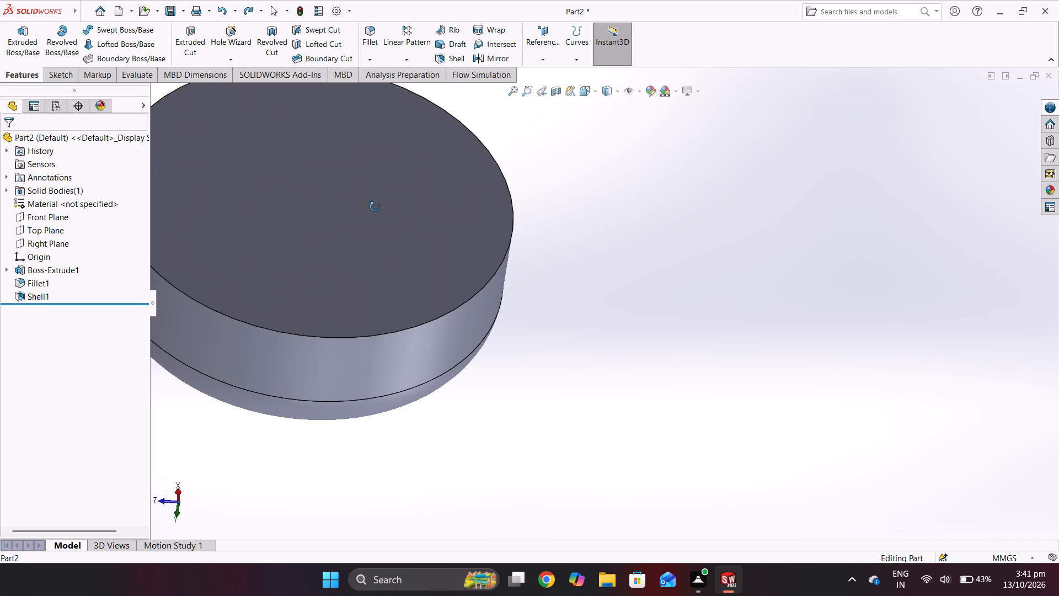
middle_click_drag(375, 207, 376, 206)
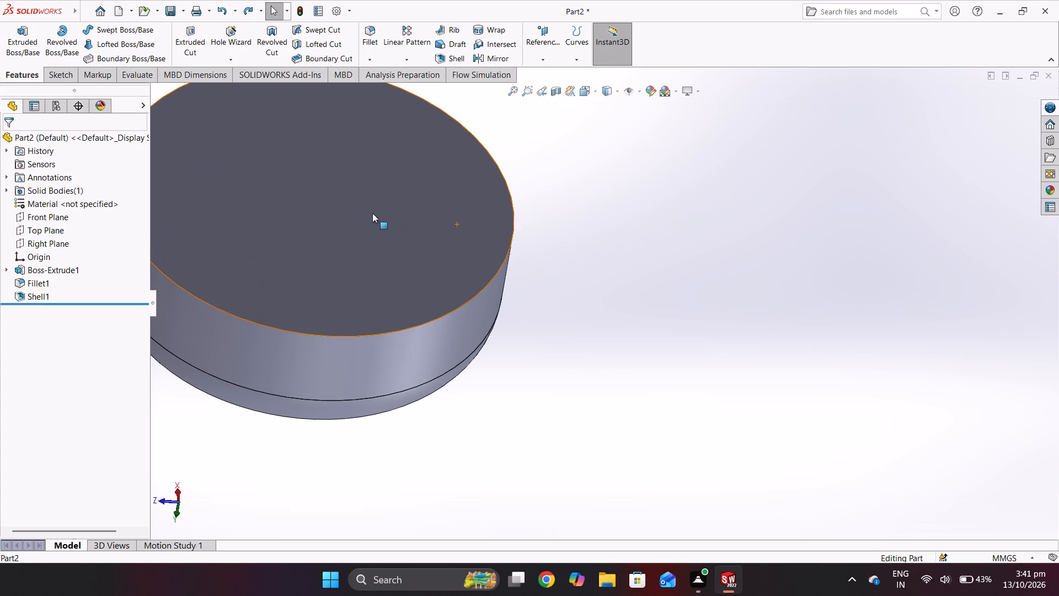
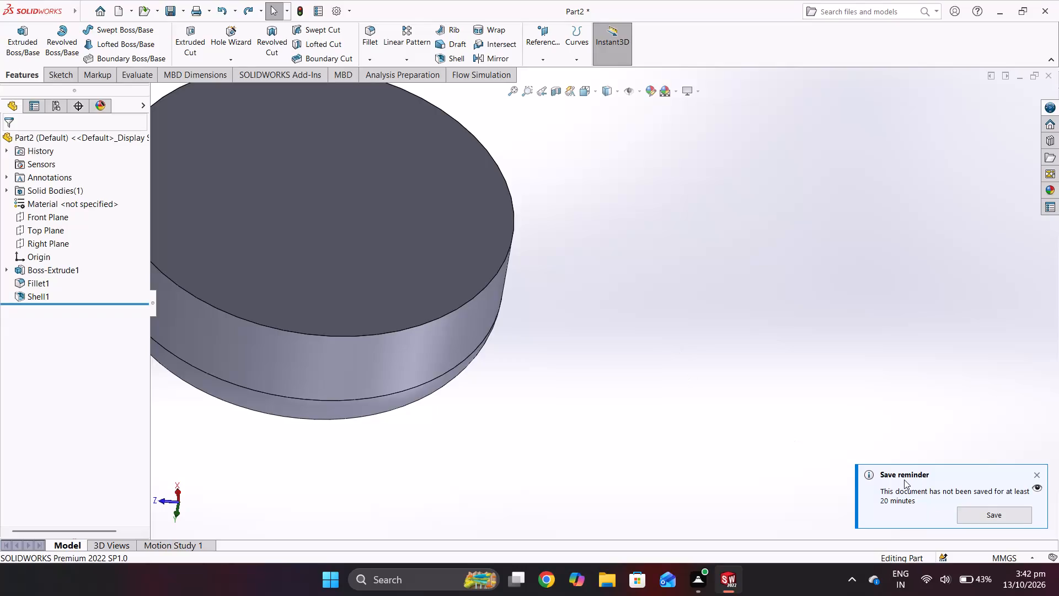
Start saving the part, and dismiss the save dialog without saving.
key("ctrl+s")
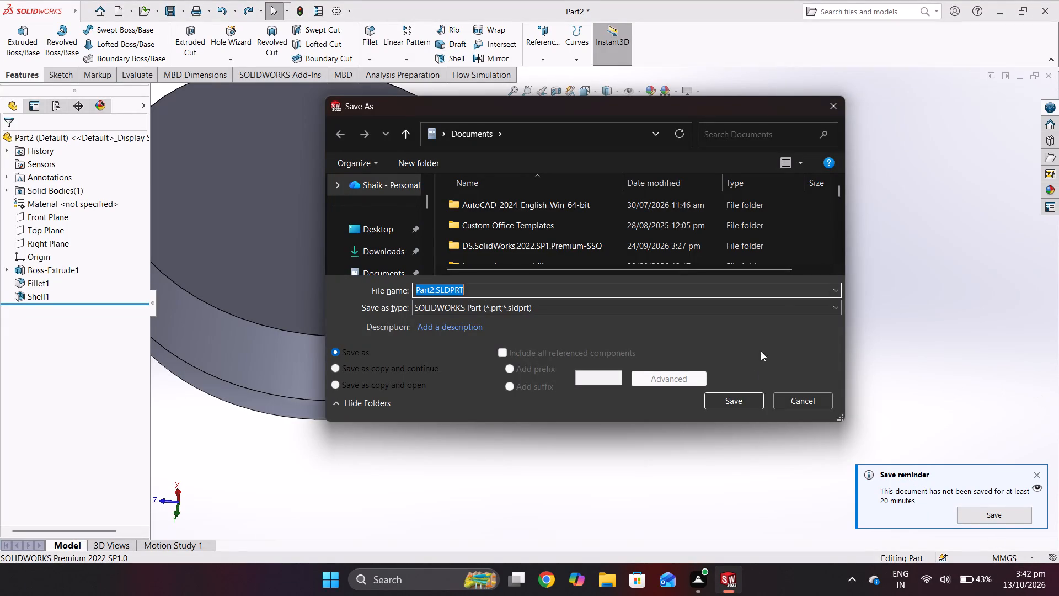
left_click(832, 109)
Examine the disc's unfilleted flat face, side wall, rounded edge and filleted side from several angles.
middle_click_drag(521, 302, 623, 340)
middle_click_drag(523, 322, 713, 386)
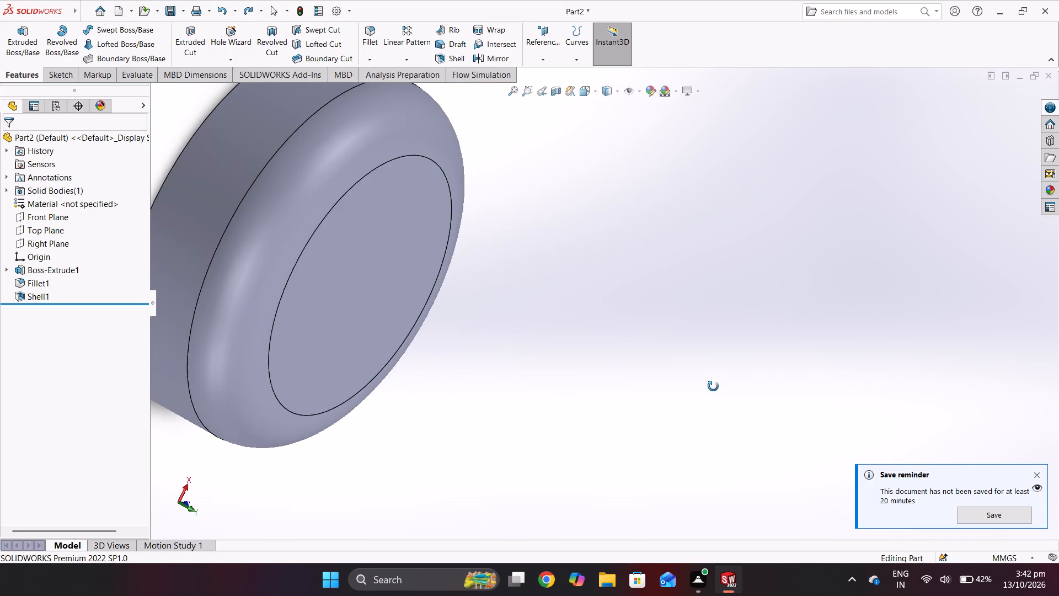
middle_click_drag(713, 386, 708, 412)
middle_click_drag(691, 348, 688, 414)
middle_click_drag(667, 315, 671, 428)
scroll(671, 429, "up", 1)
middle_click_drag(657, 359, 657, 414)
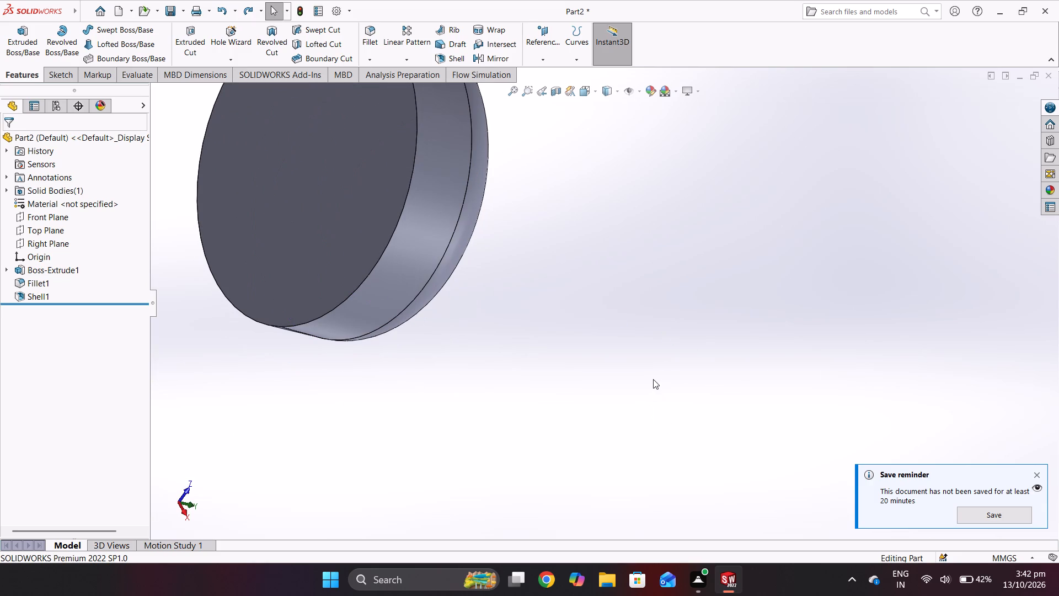
middle_click_drag(644, 343, 640, 401)
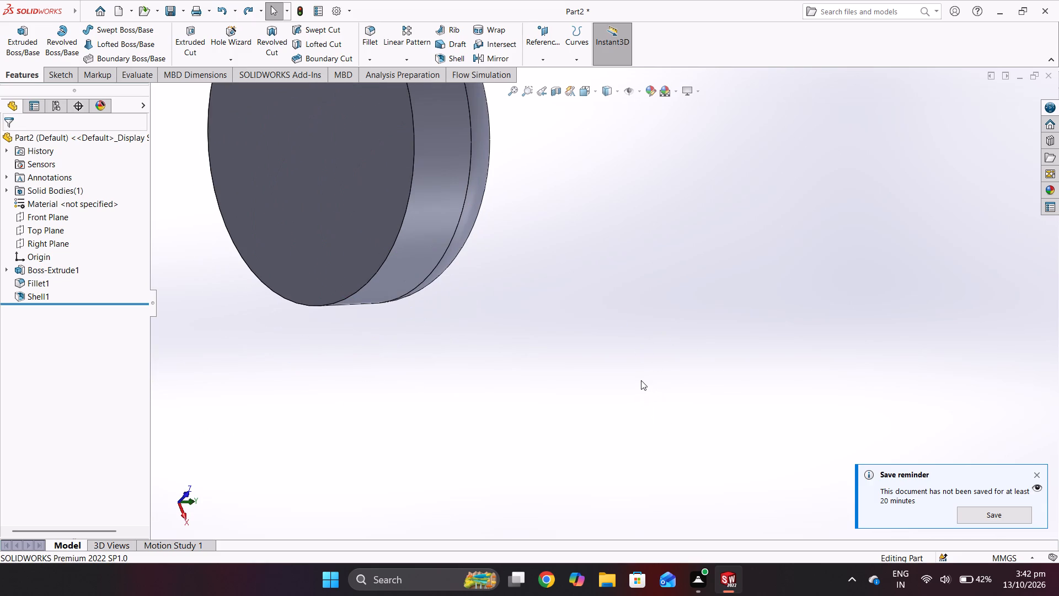
middle_click_drag(639, 365, 638, 408)
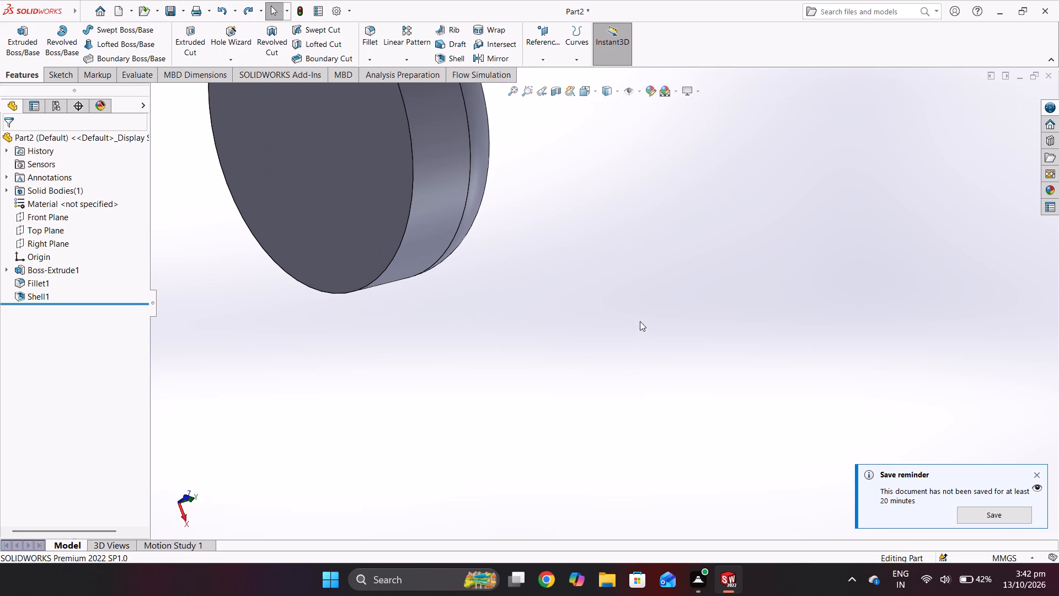
middle_click_drag(640, 323, 649, 421)
scroll(649, 421, "up", 1)
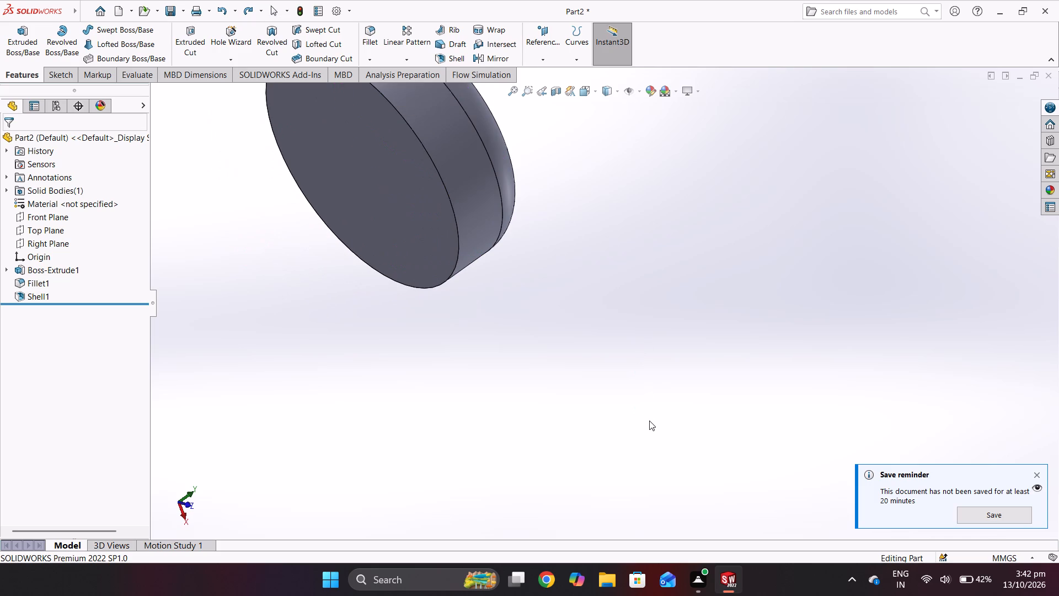
middle_click_drag(652, 382, 654, 434)
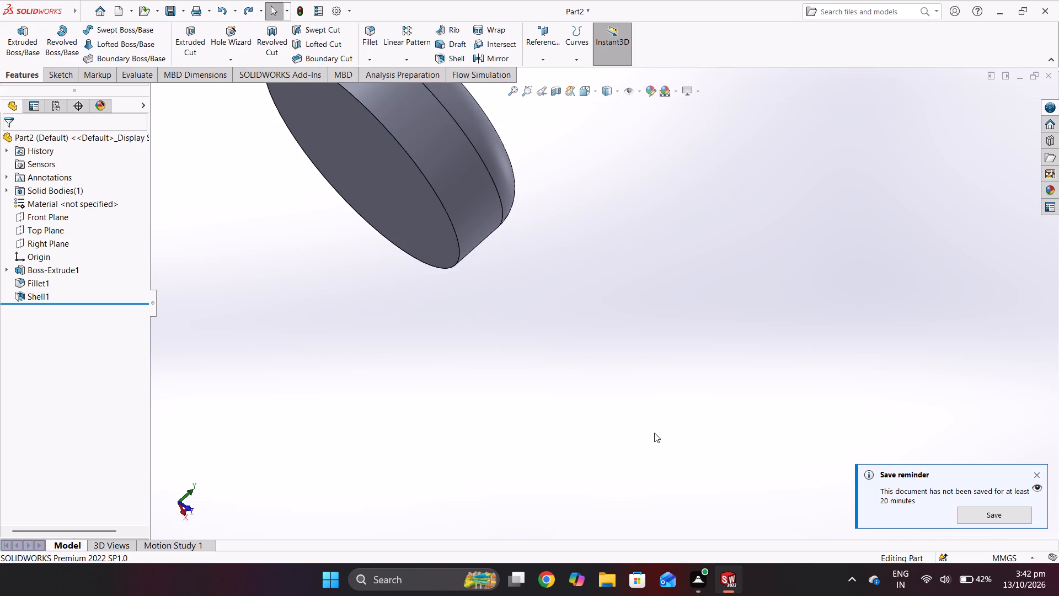
middle_click_drag(666, 402, 665, 439)
middle_click_drag(671, 363, 671, 407)
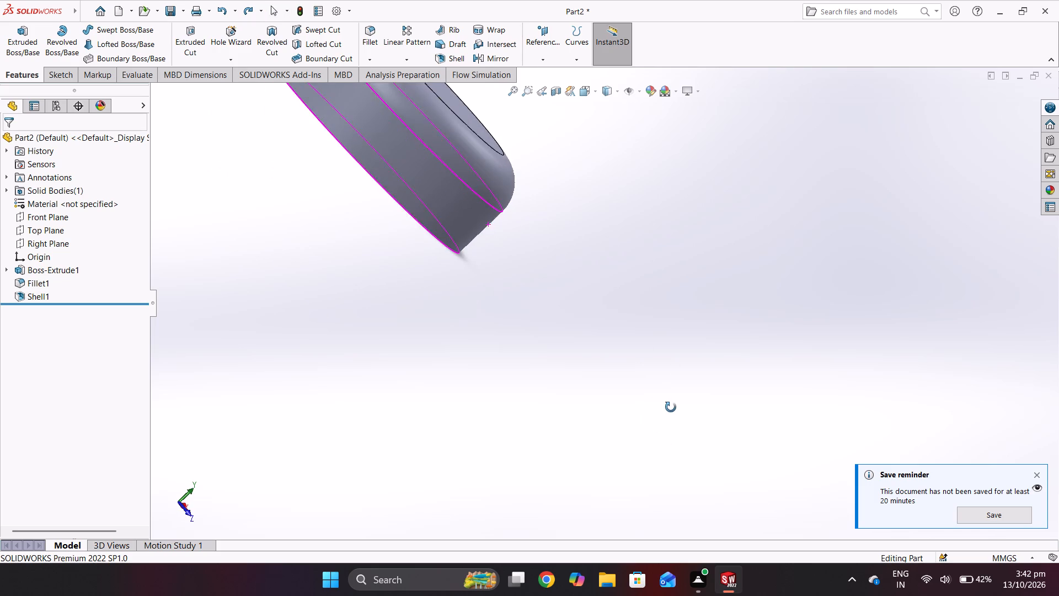
middle_click_drag(671, 407, 671, 405)
middle_click_drag(664, 345, 648, 385)
middle_click_drag(480, 175, 483, 178)
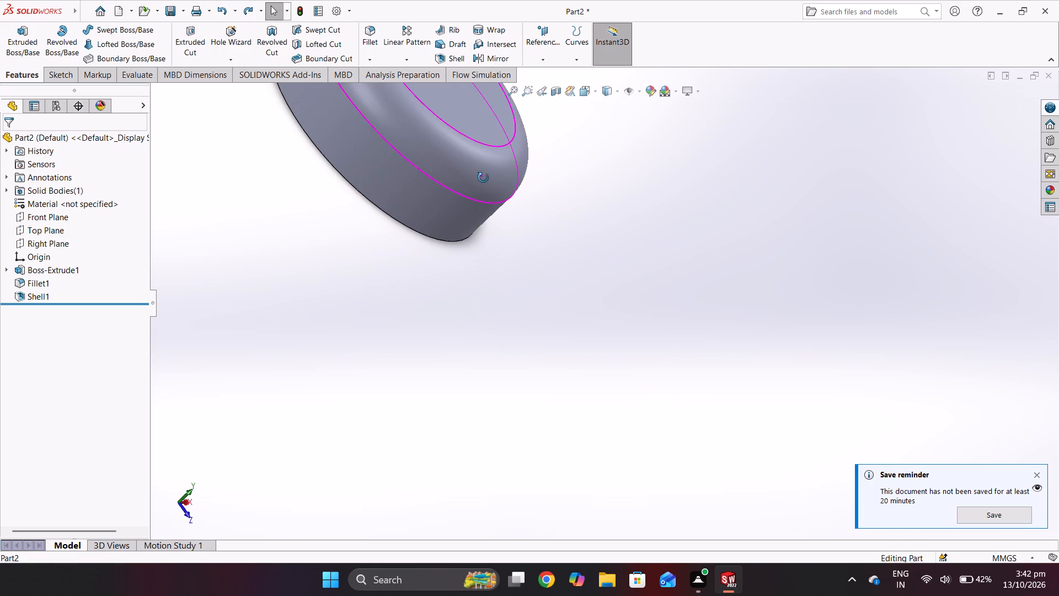
middle_click_drag(483, 178, 502, 196)
scroll(475, 151, "up", 4)
scroll(475, 151, "down", 4)
scroll(585, 263, "down", 1)
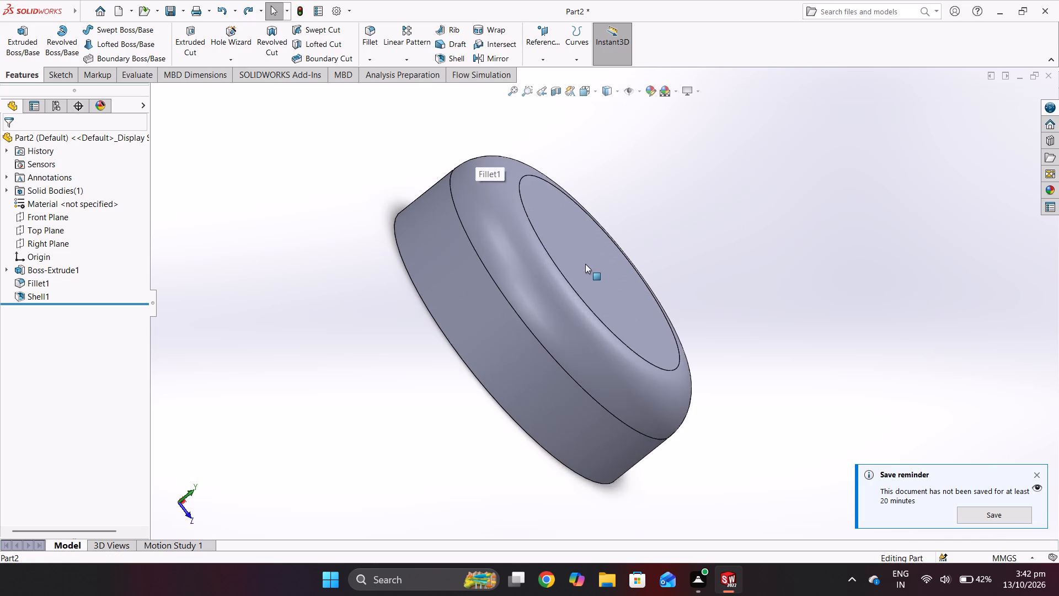
scroll(585, 264, "down", 1)
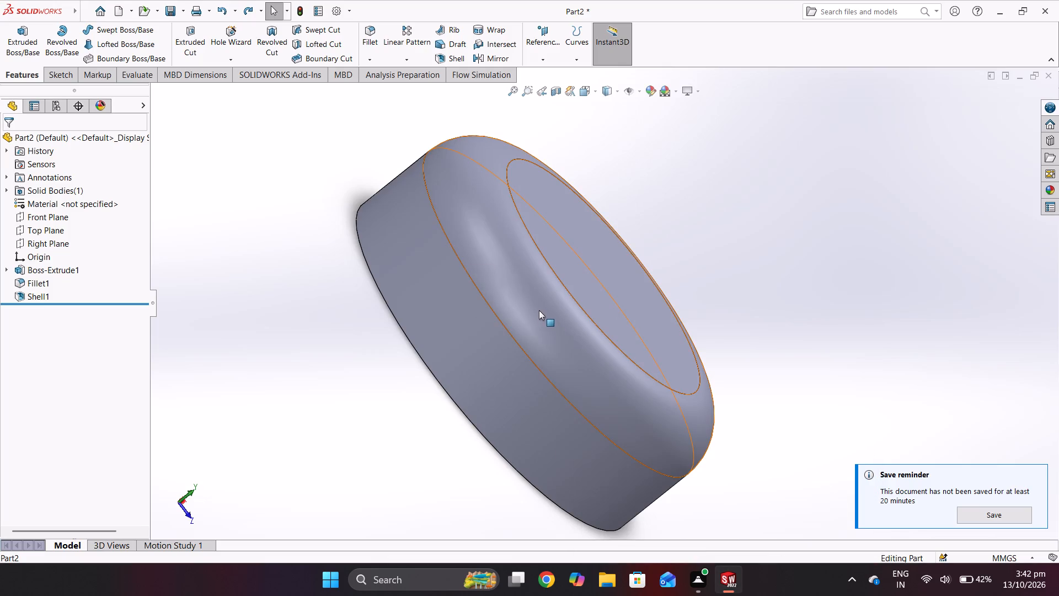
scroll(298, 289, "down", 1)
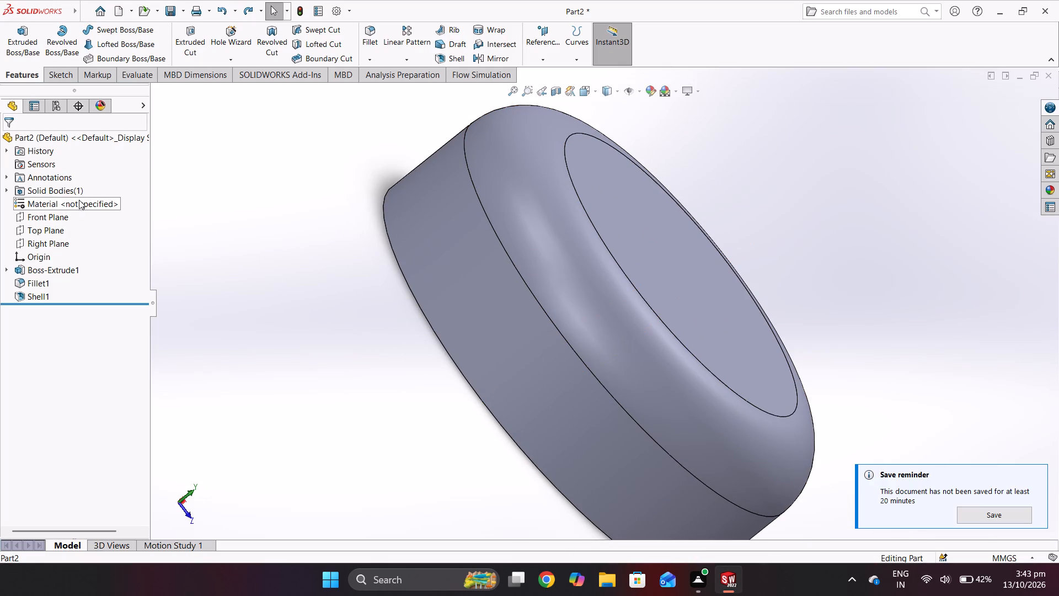
Try a 3 mm shell that removes the disc's large flat face on the unfilleted side.
middle_click_drag(531, 317, 671, 273)
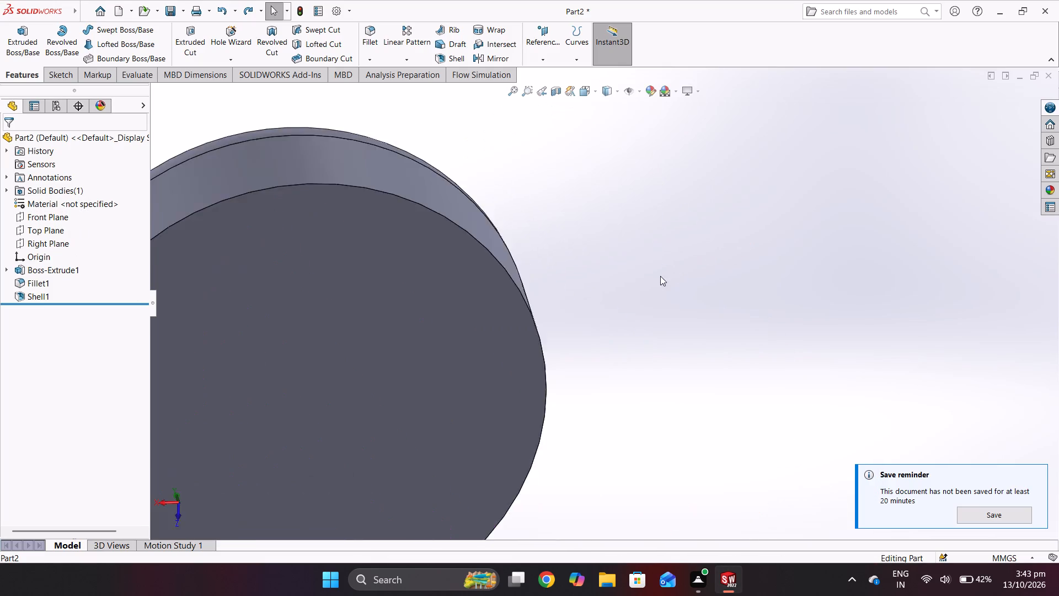
middle_click_drag(637, 283, 589, 300)
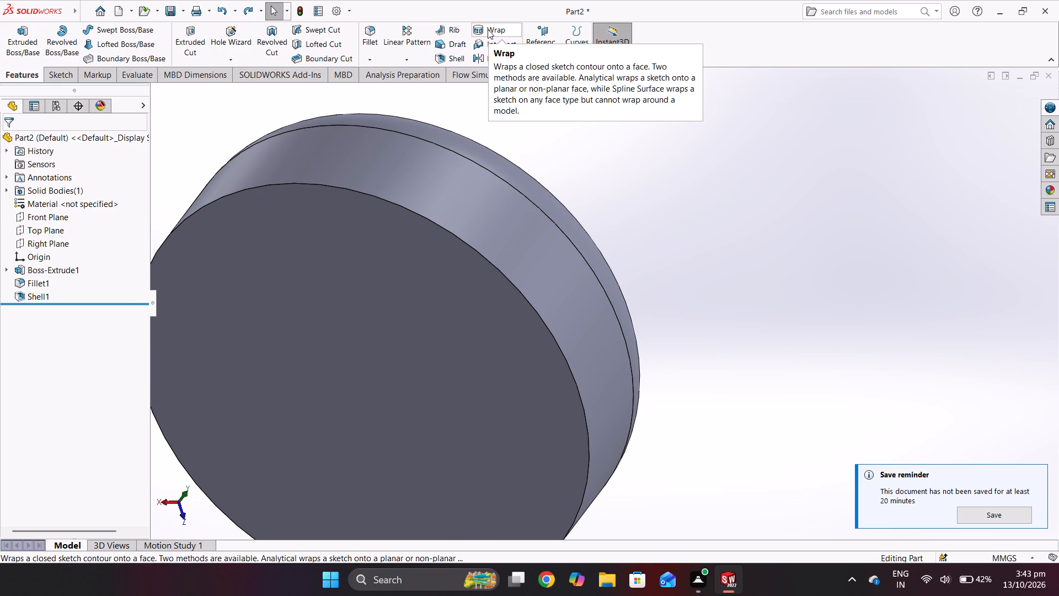
left_click(460, 62)
left_click(415, 329)
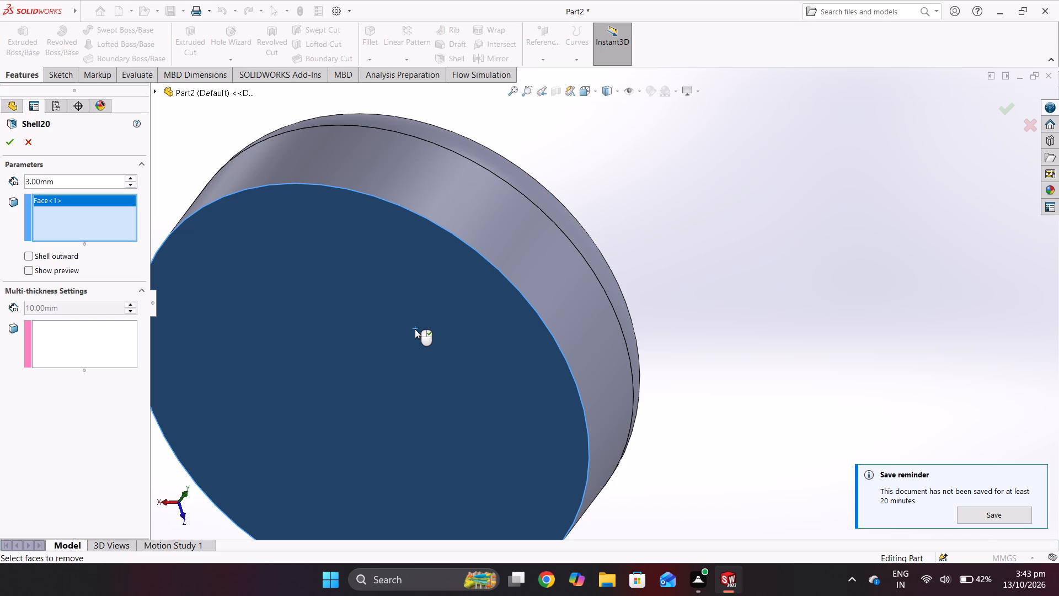
left_click(14, 145)
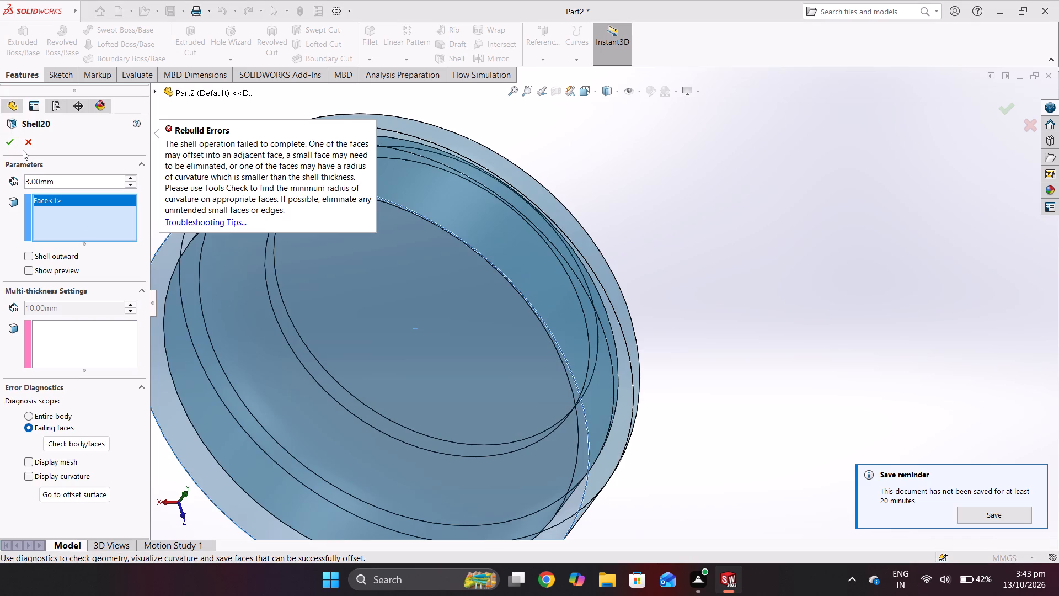
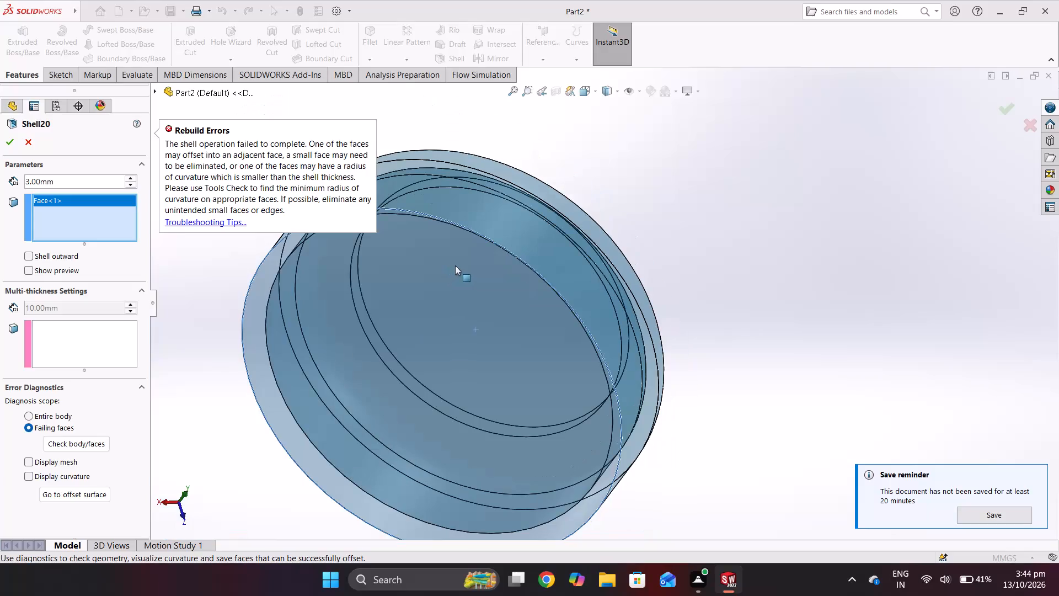
Examine the filleted disc's flat face, side wall and rounded edge from several angles in the shell diagnostics view.
middle_click_drag(501, 249, 513, 231)
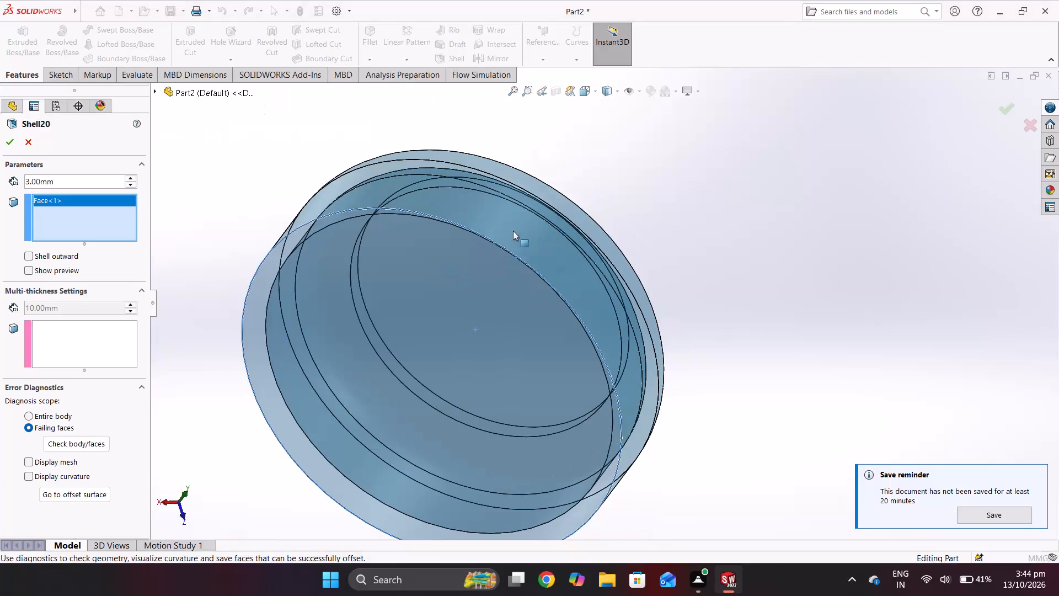
middle_click_drag(513, 231, 515, 228)
scroll(515, 227, "up", 1)
middle_click_drag(515, 227, 539, 170)
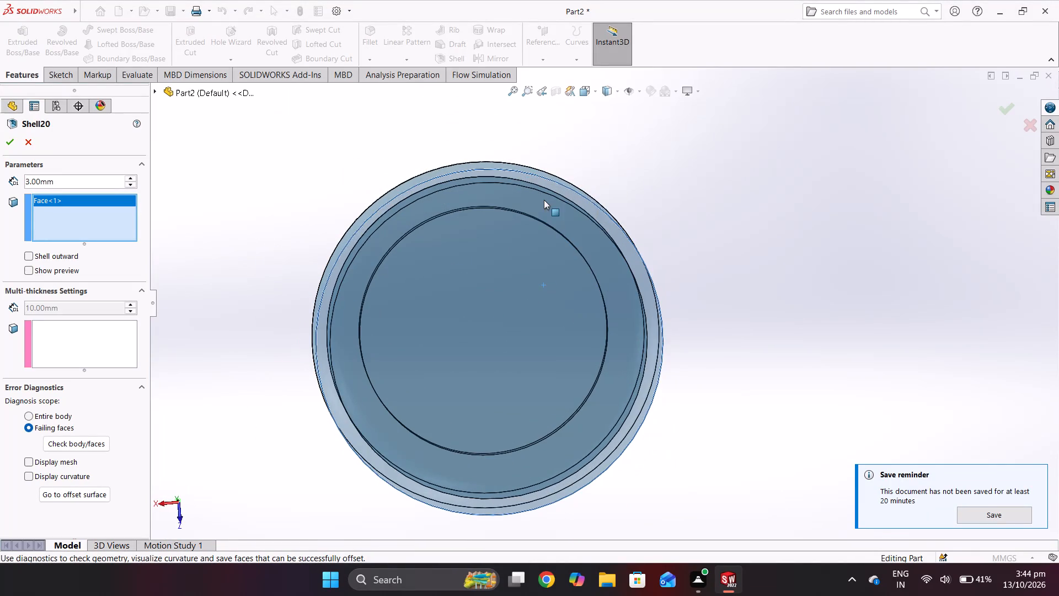
middle_click_drag(544, 186, 548, 171)
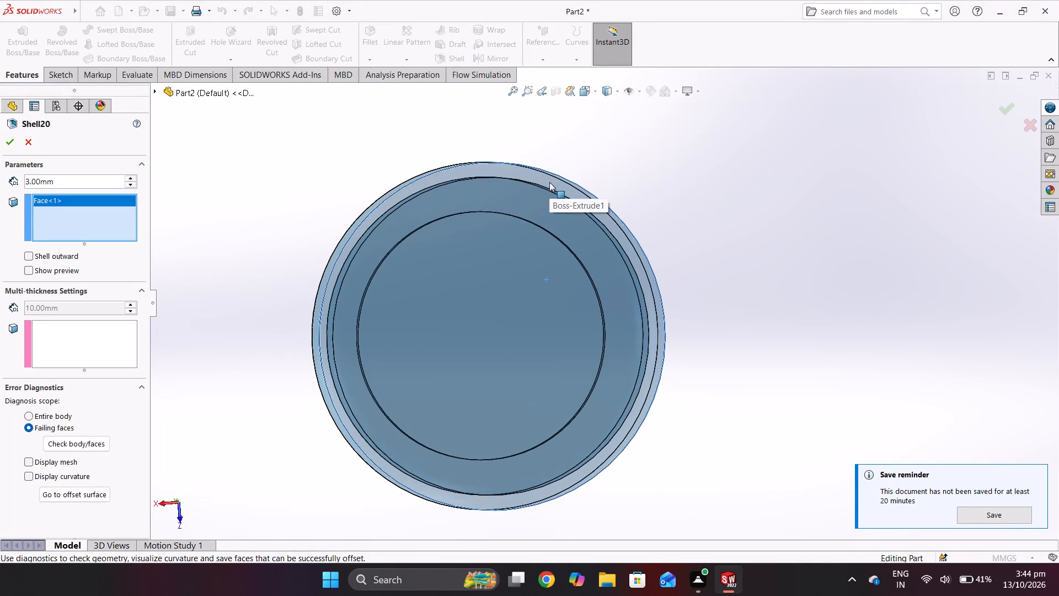
middle_click_drag(535, 240, 530, 254)
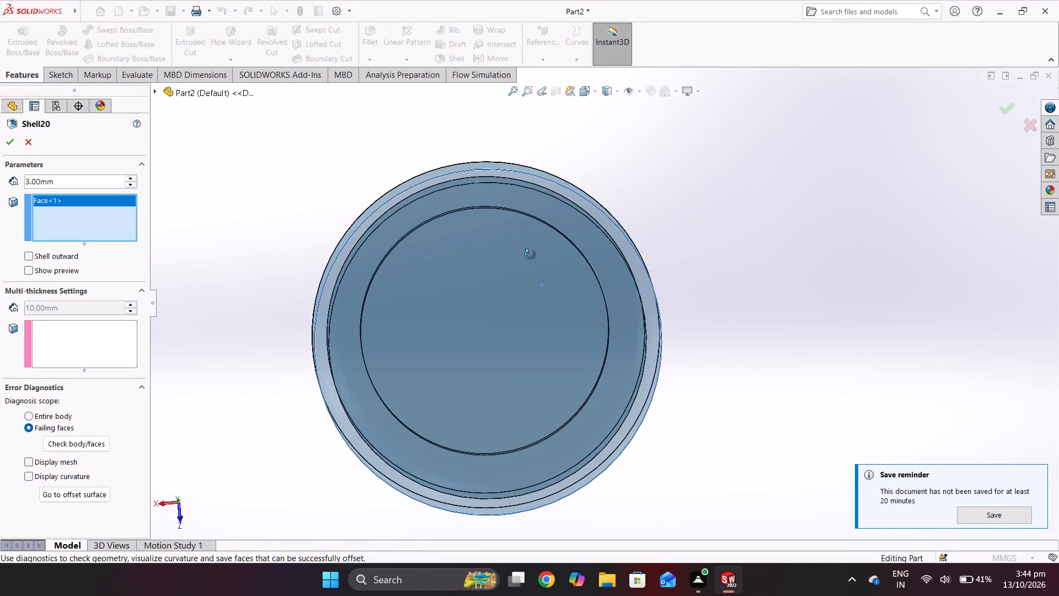
middle_click_drag(530, 254, 537, 230)
middle_click_drag(532, 304, 534, 262)
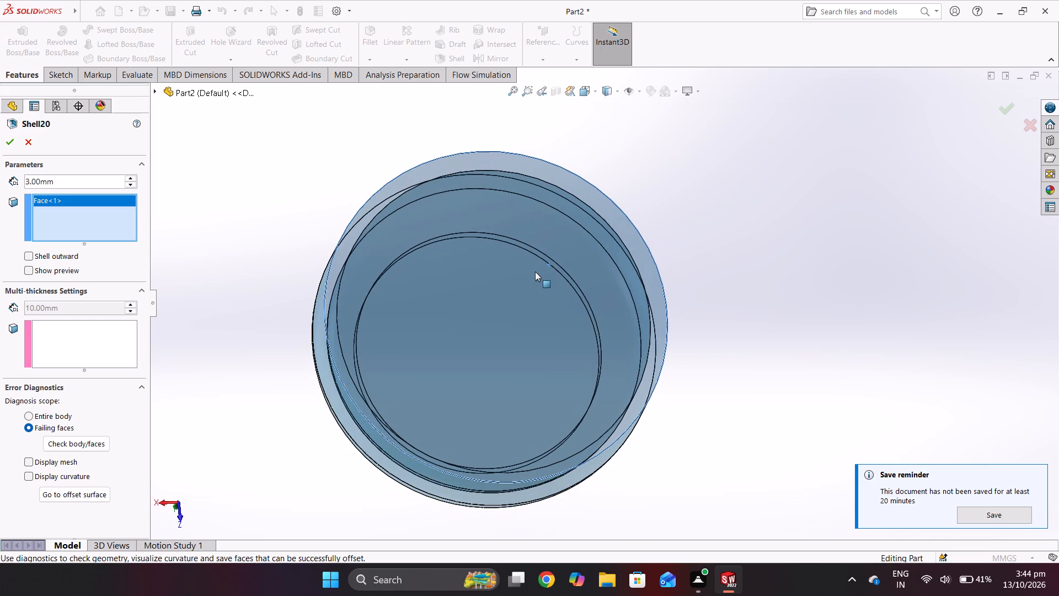
middle_click_drag(535, 272, 538, 243)
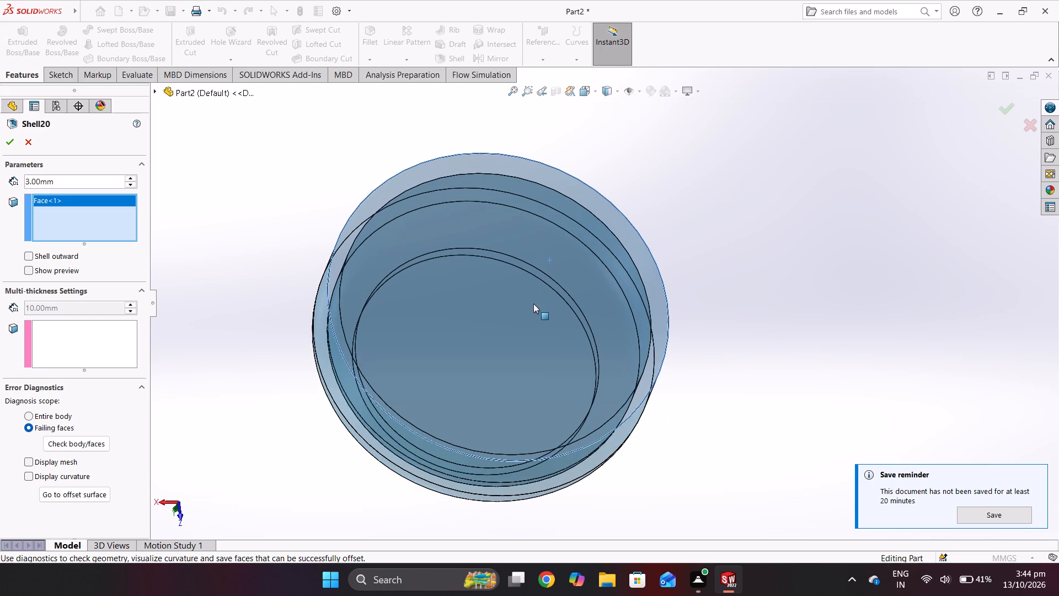
middle_click_drag(533, 304, 548, 246)
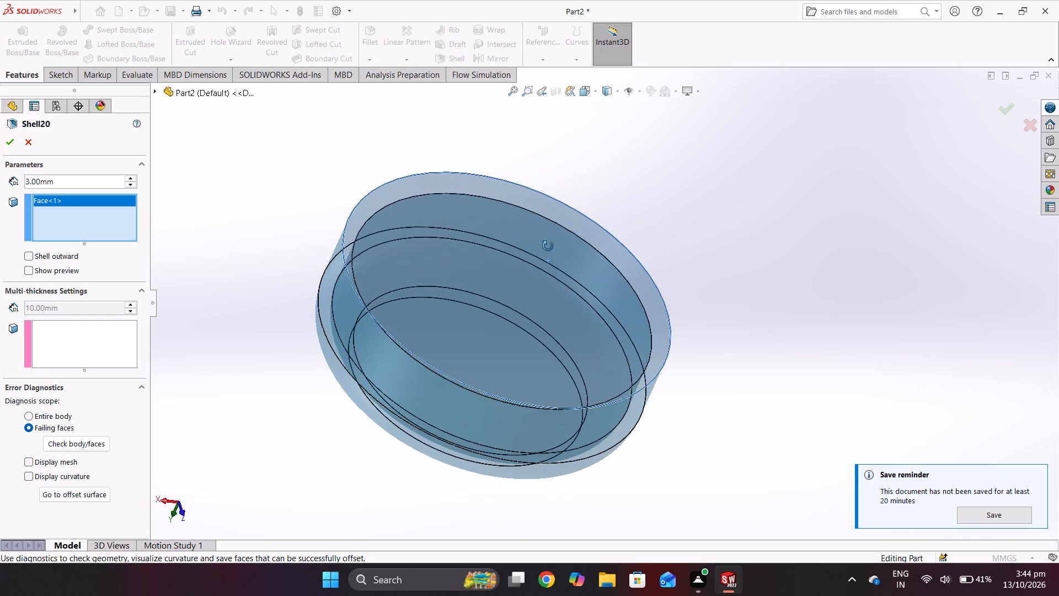
middle_click_drag(548, 246, 552, 238)
middle_click_drag(539, 280, 563, 234)
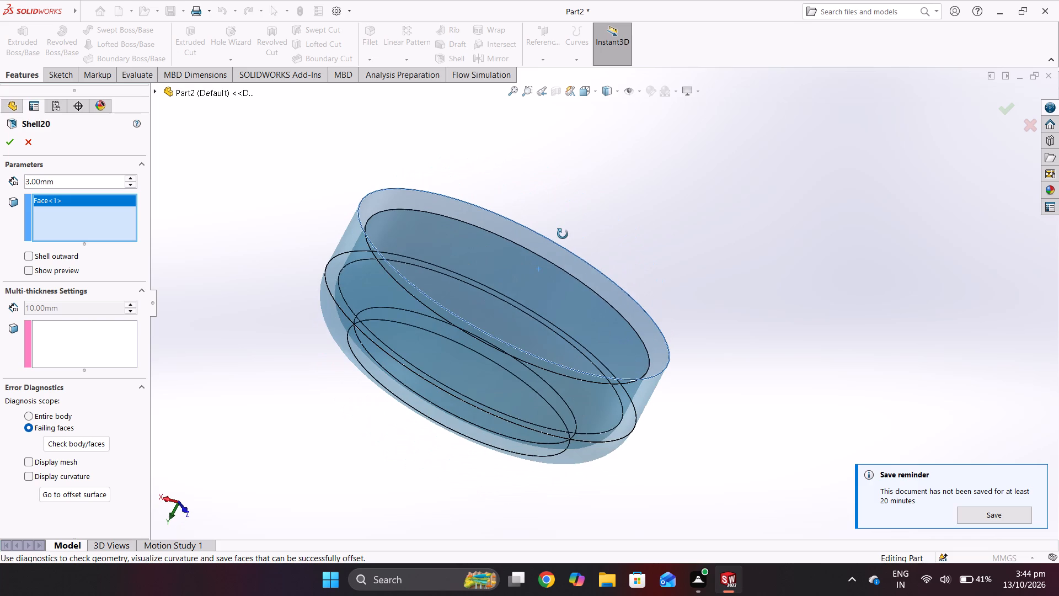
middle_click_drag(563, 234, 619, 231)
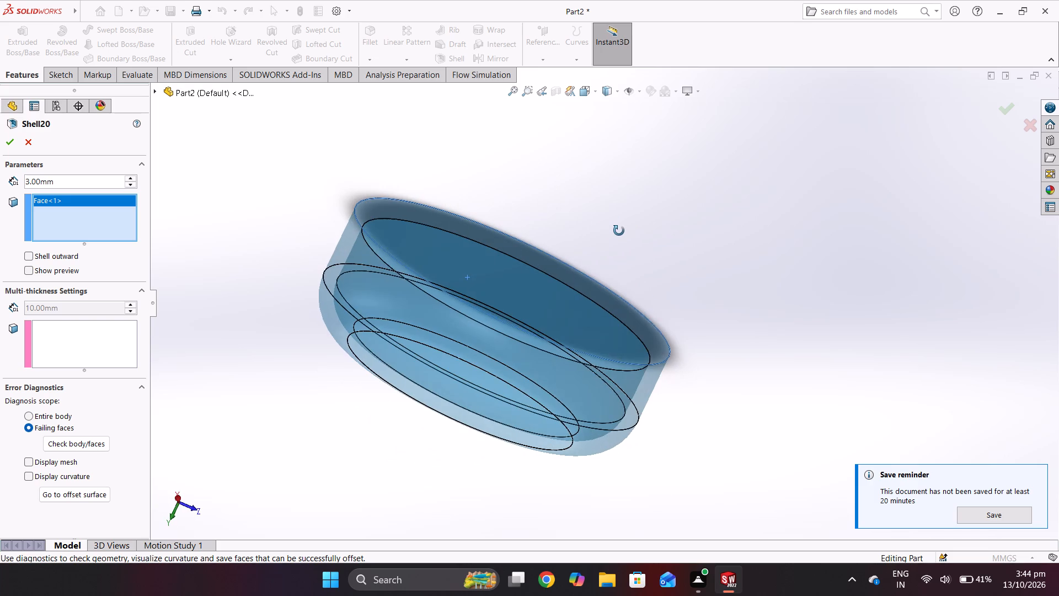
middle_click_drag(619, 231, 629, 229)
middle_click_drag(597, 280, 597, 278)
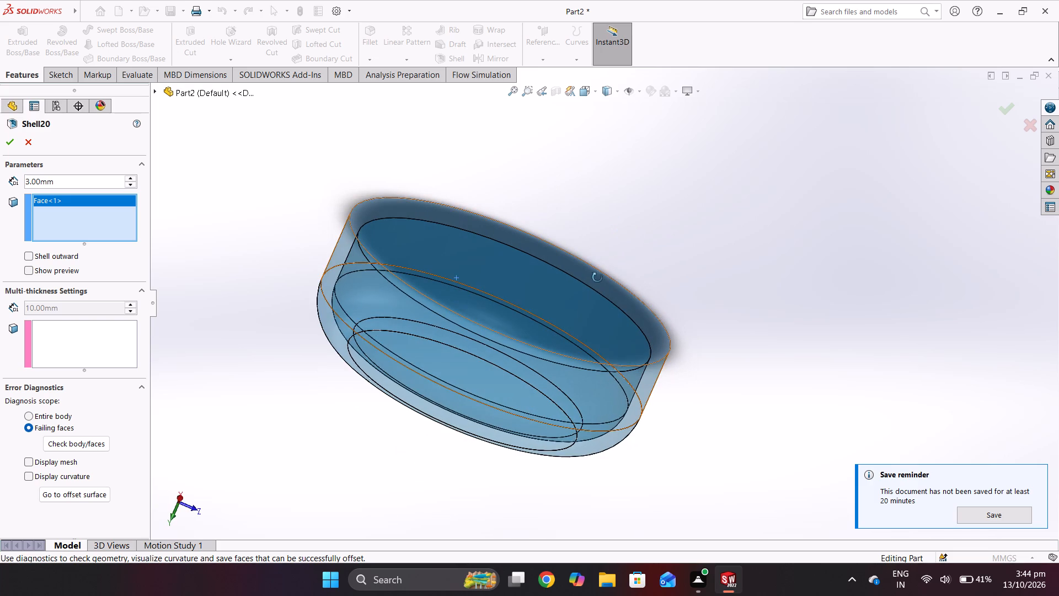
middle_click_drag(597, 278, 619, 246)
middle_click_drag(585, 302, 588, 291)
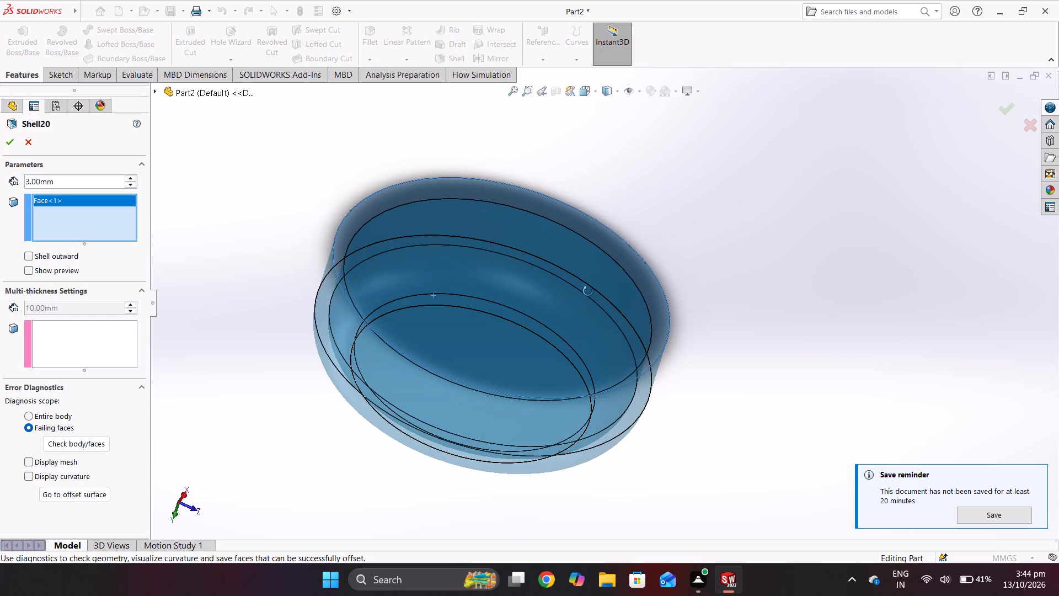
middle_click_drag(588, 291, 611, 252)
middle_click_drag(591, 292, 595, 281)
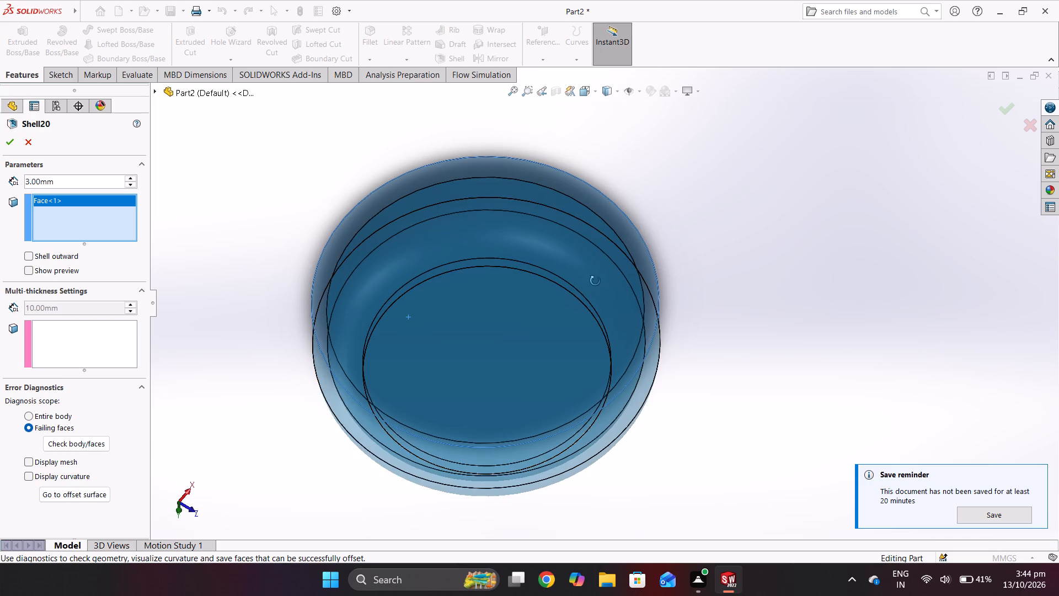
middle_click_drag(595, 281, 612, 265)
middle_click_drag(600, 315, 603, 307)
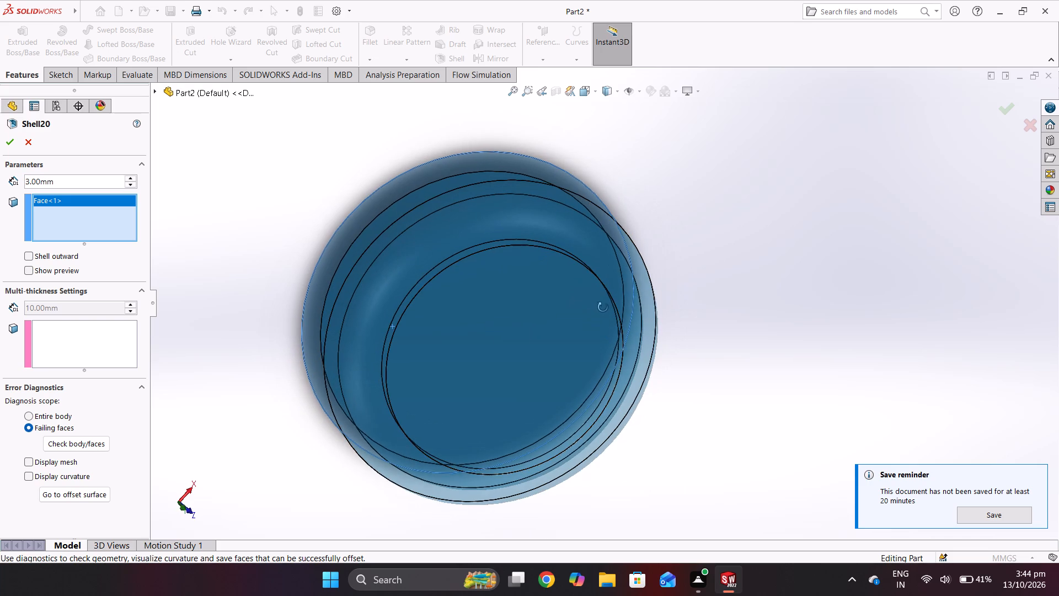
middle_click_drag(603, 307, 622, 283)
middle_click_drag(583, 338, 599, 312)
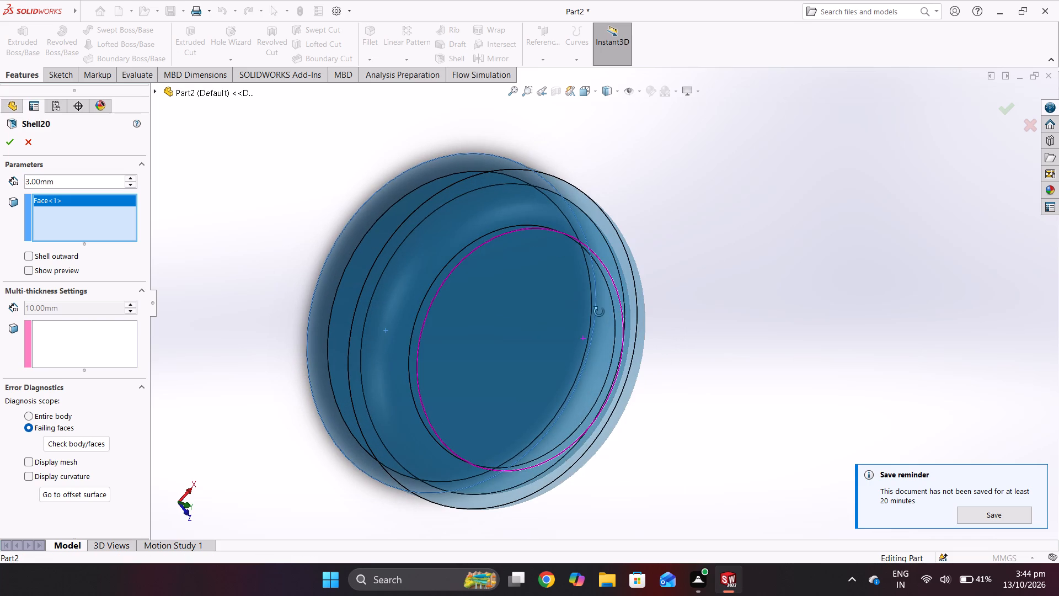
middle_click_drag(599, 312, 602, 308)
middle_click_drag(576, 348, 589, 334)
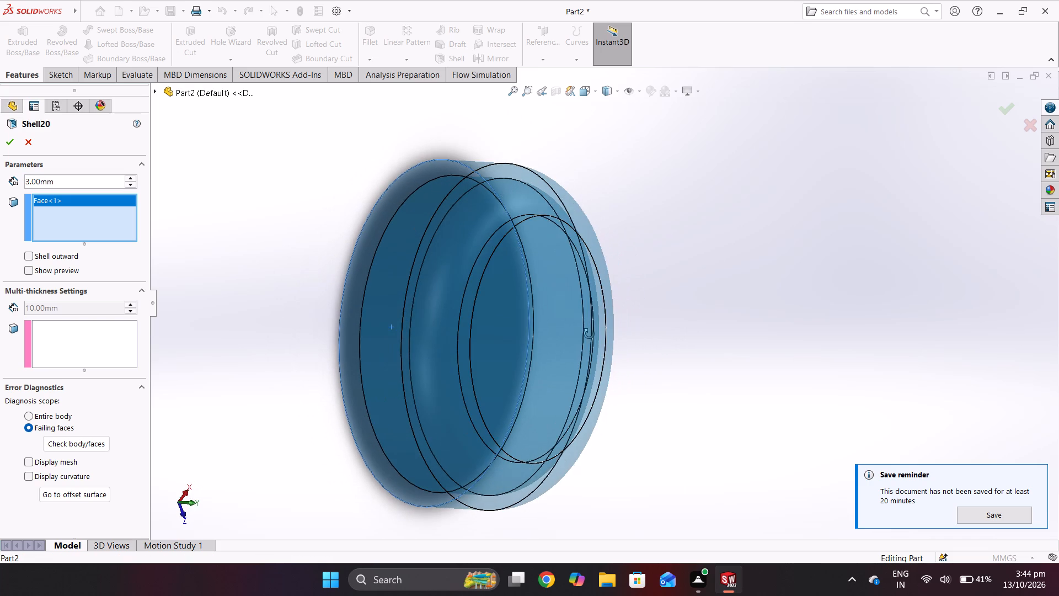
middle_click_drag(589, 334, 458, 337)
scroll(429, 332, "up", 1)
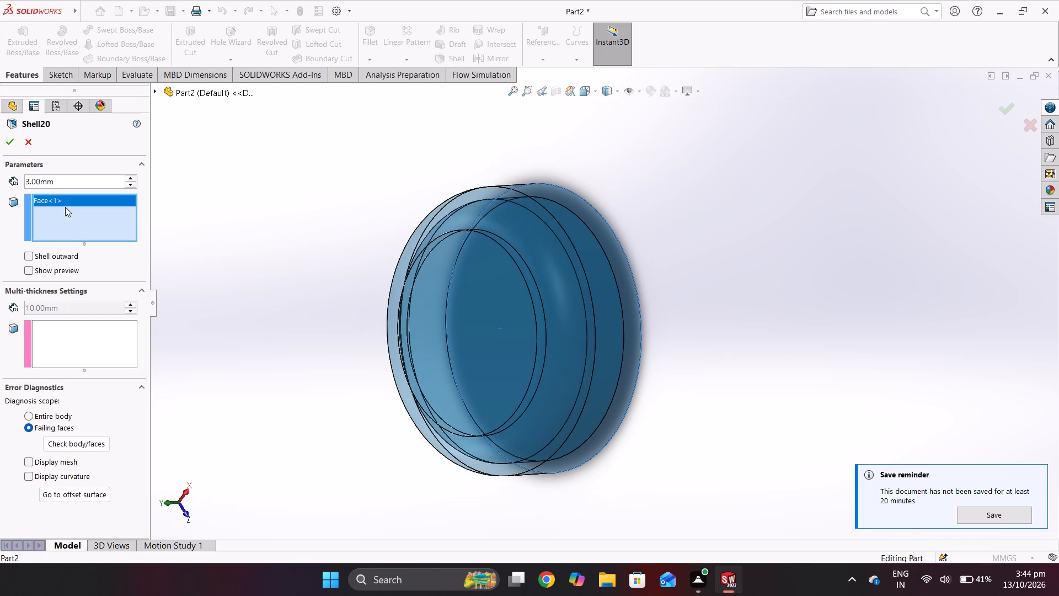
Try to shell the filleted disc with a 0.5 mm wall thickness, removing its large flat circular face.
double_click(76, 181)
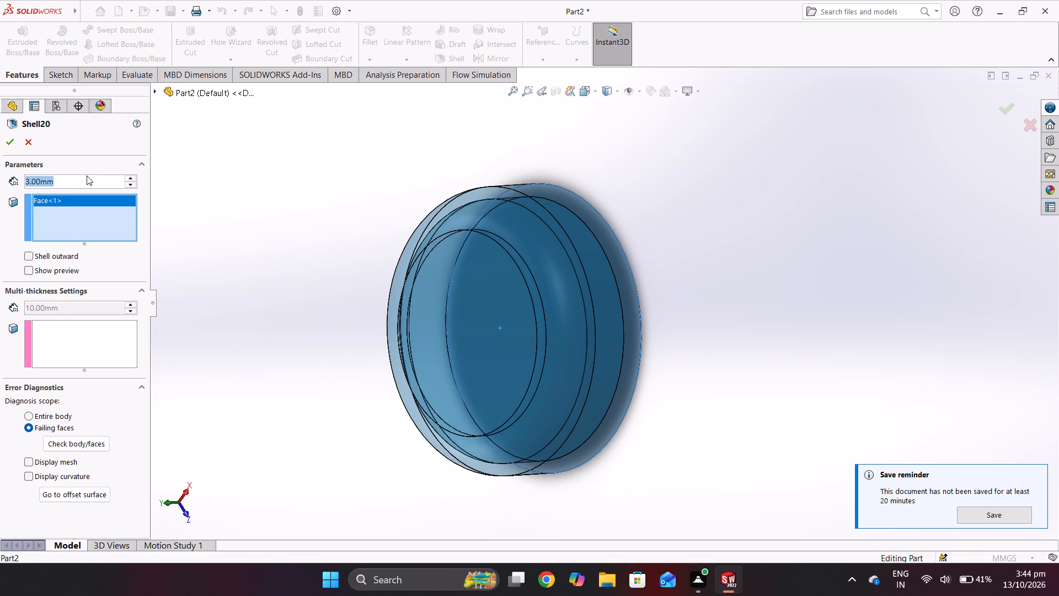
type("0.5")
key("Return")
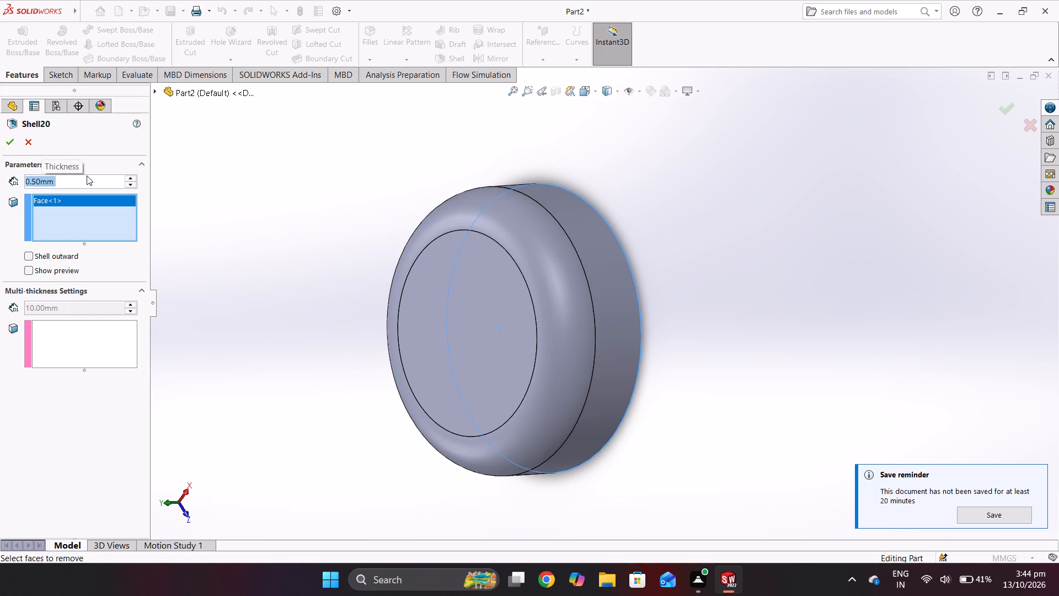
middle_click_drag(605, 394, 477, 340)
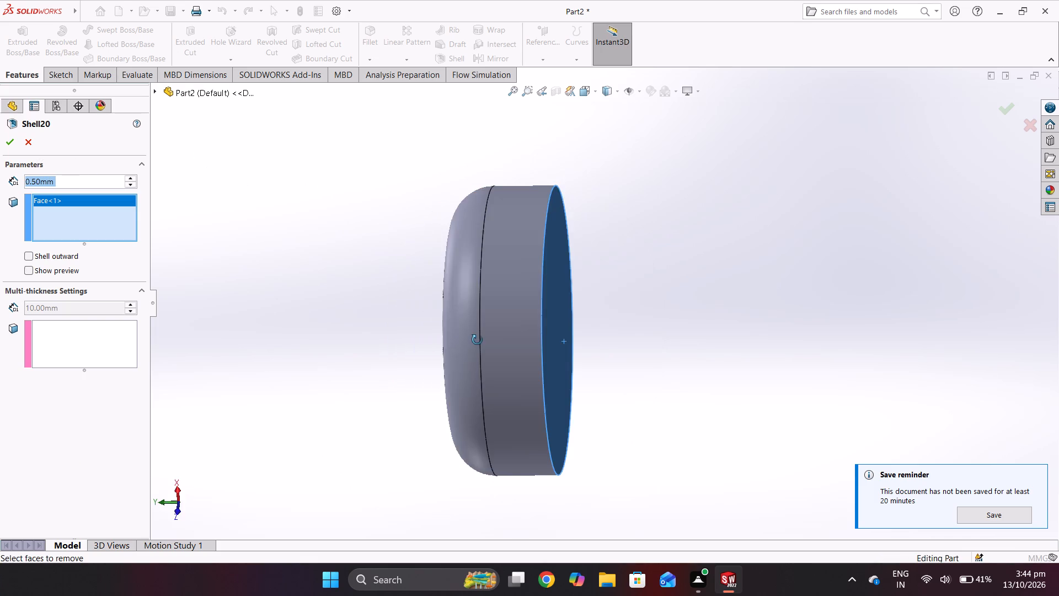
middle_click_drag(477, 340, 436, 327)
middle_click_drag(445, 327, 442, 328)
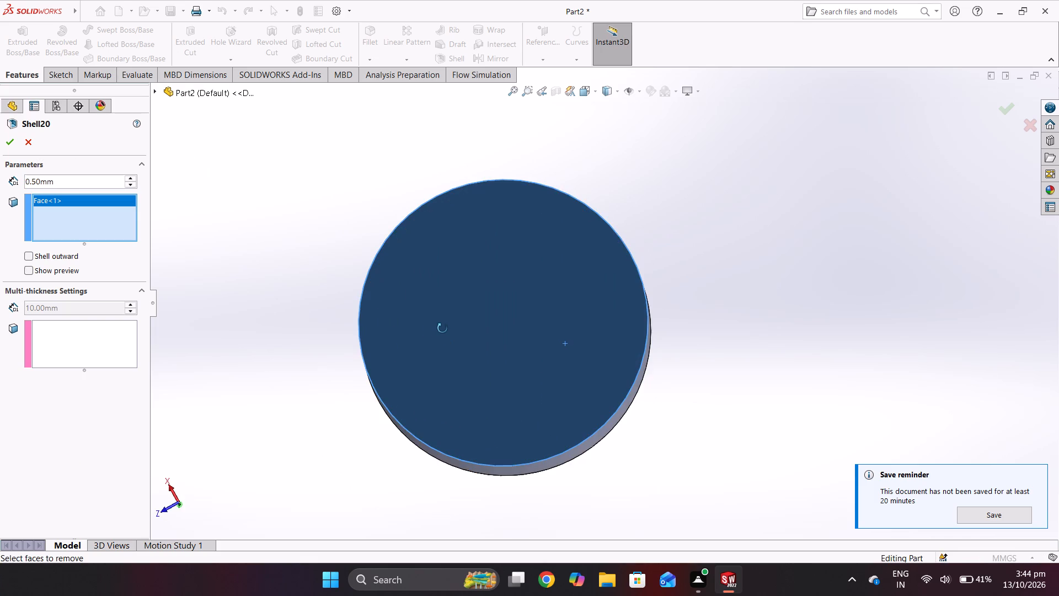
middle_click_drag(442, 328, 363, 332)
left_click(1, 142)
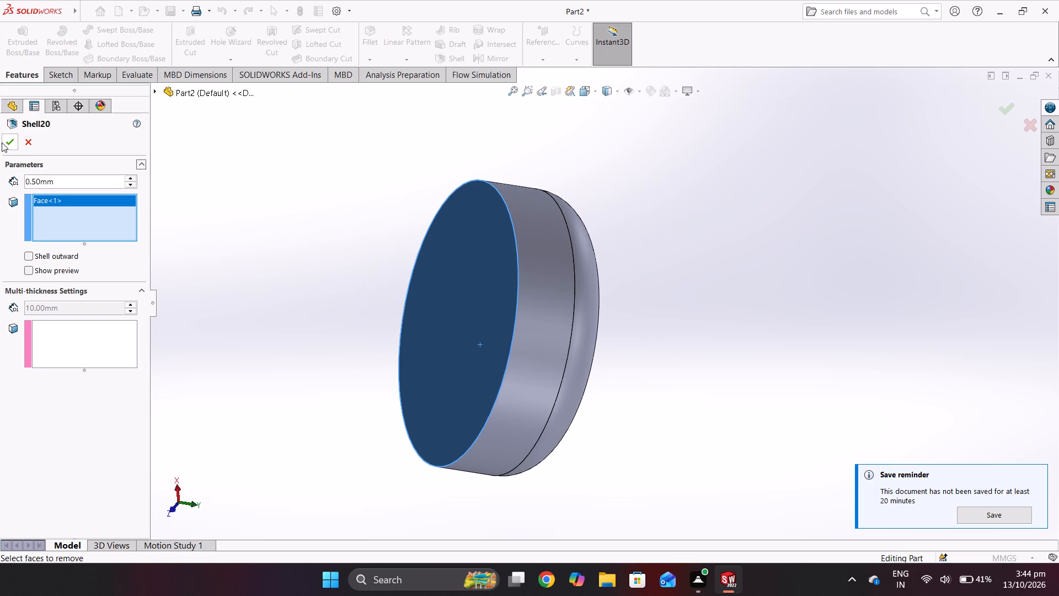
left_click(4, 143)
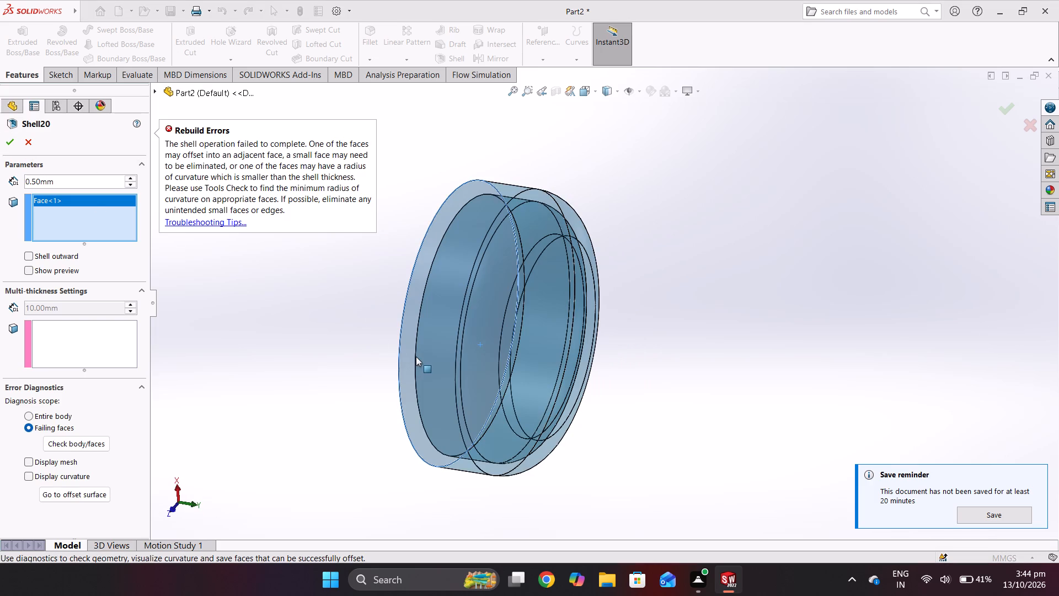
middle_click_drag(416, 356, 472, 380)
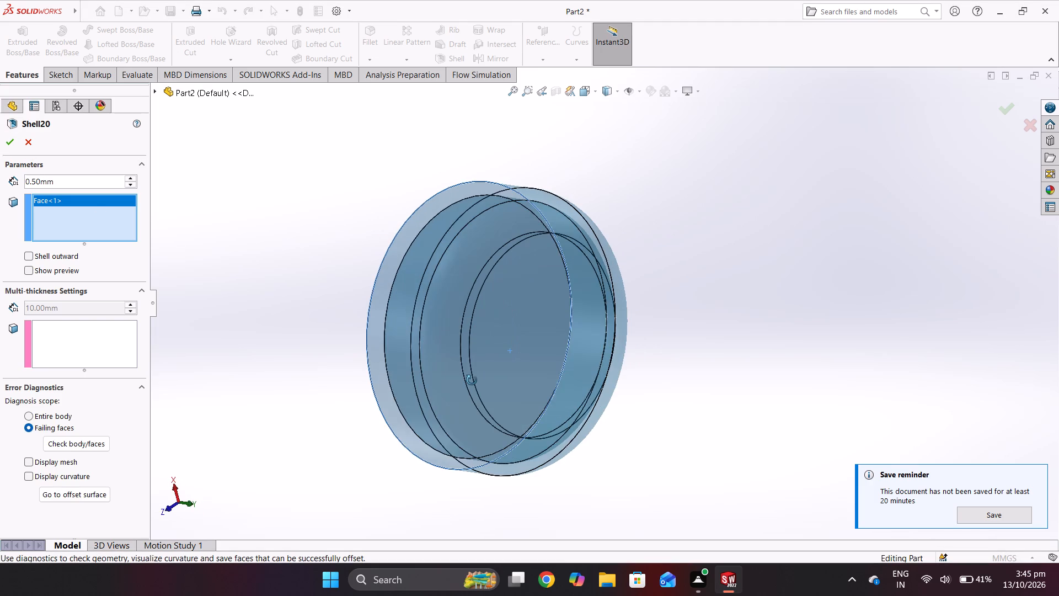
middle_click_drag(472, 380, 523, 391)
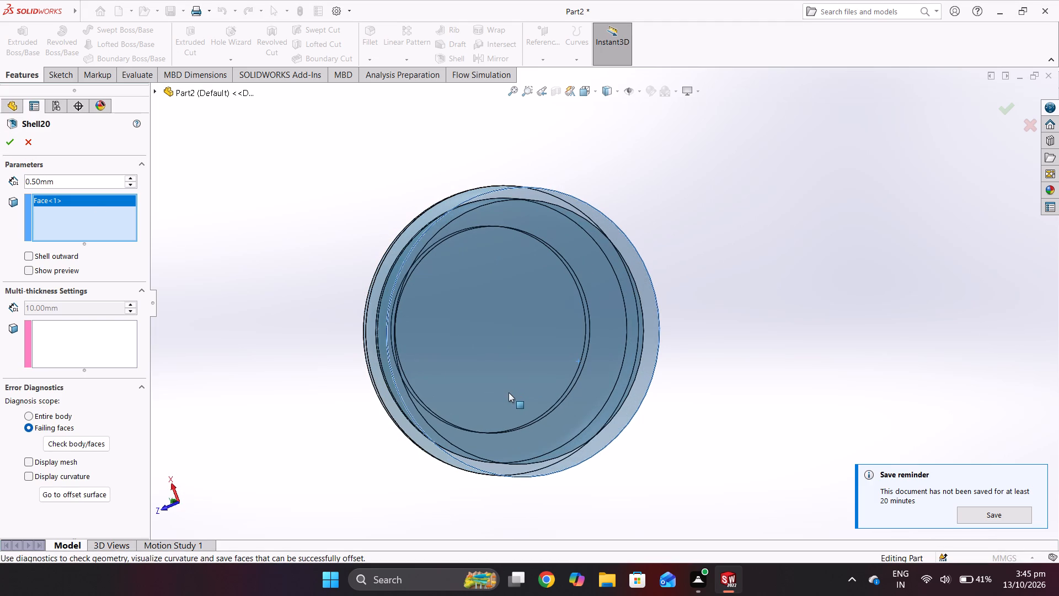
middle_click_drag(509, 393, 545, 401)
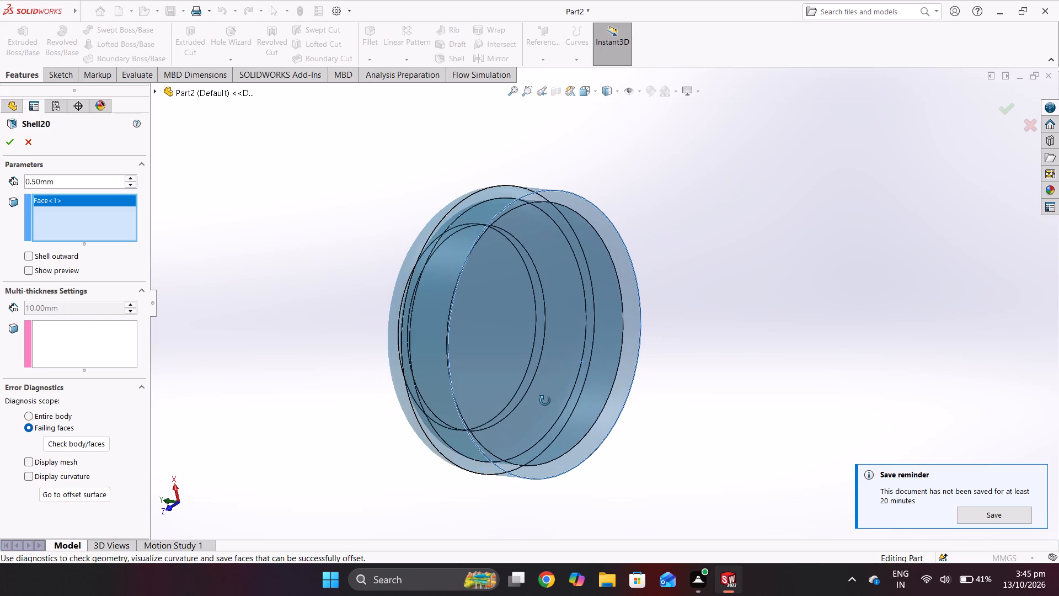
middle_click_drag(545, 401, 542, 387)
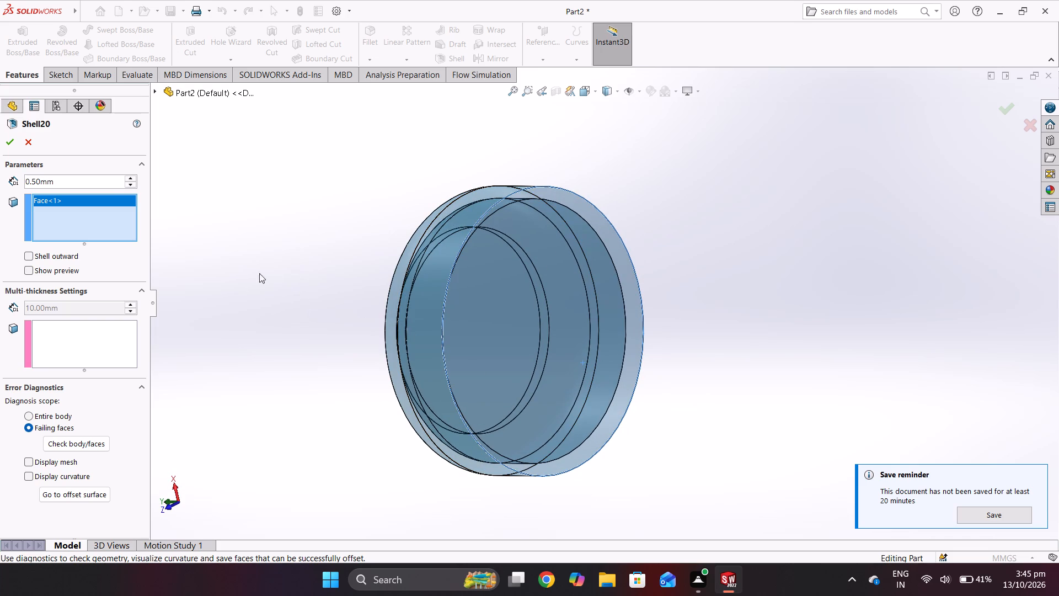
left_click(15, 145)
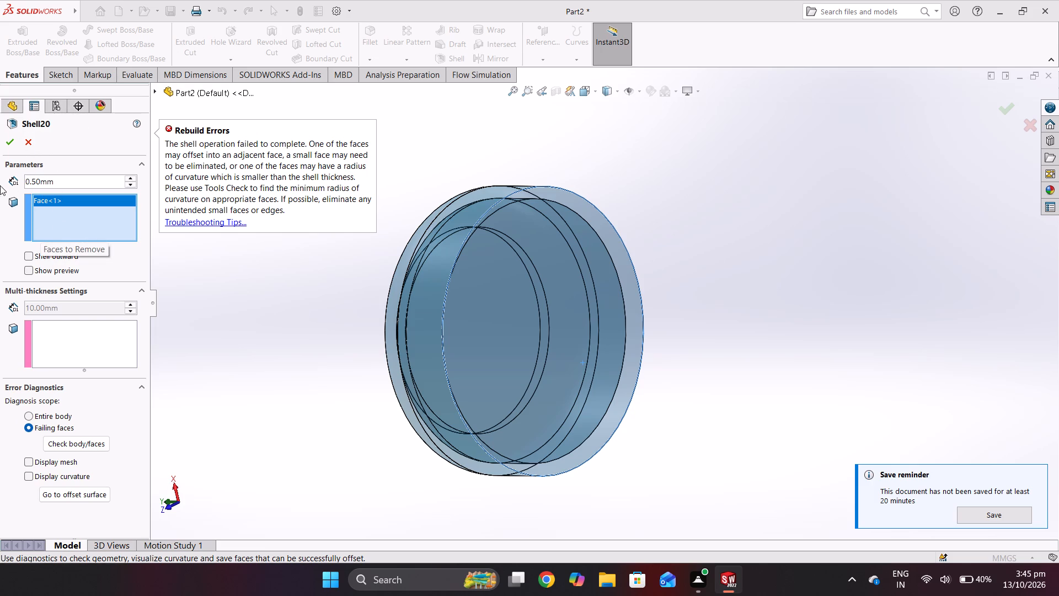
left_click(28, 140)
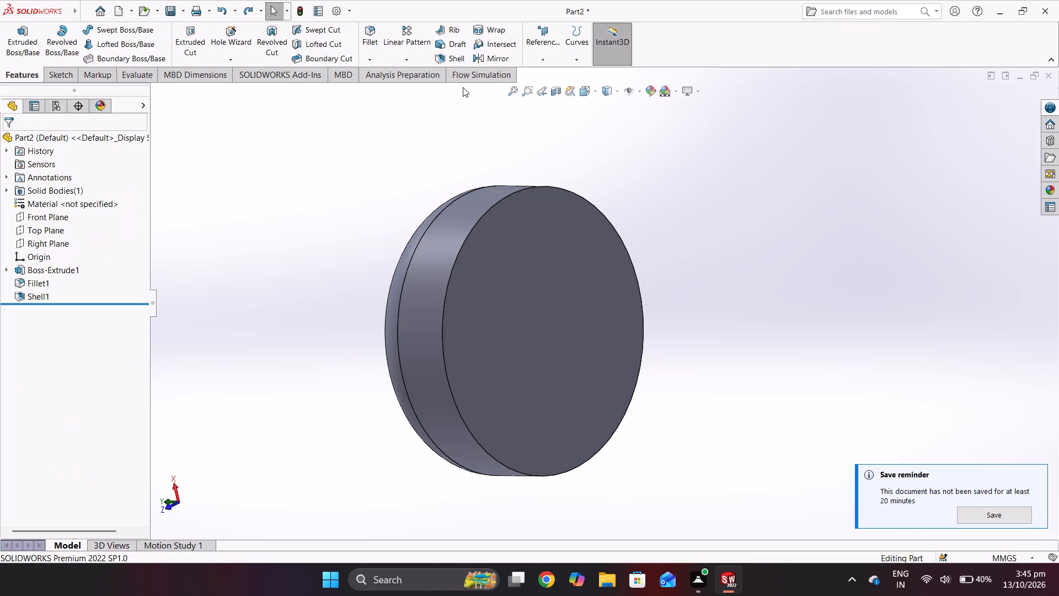
Shell the filleted disc outward with a 3 mm wall thickness, removing the cylindrical side face.
left_click(462, 63)
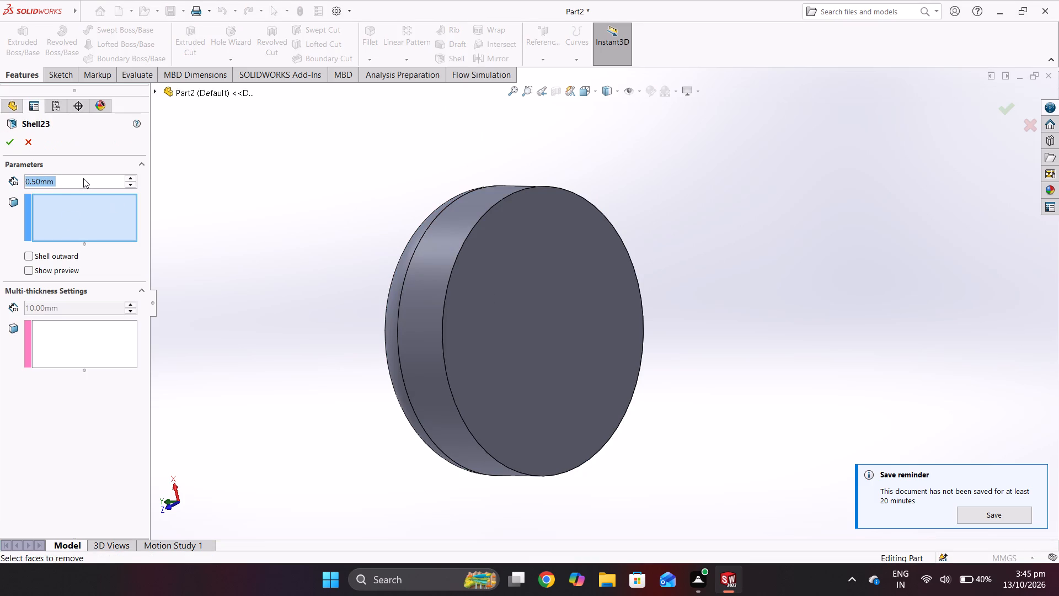
left_click(83, 178)
key("3")
key("Return")
left_click(56, 173)
double_click(60, 178)
key("3")
key("Return")
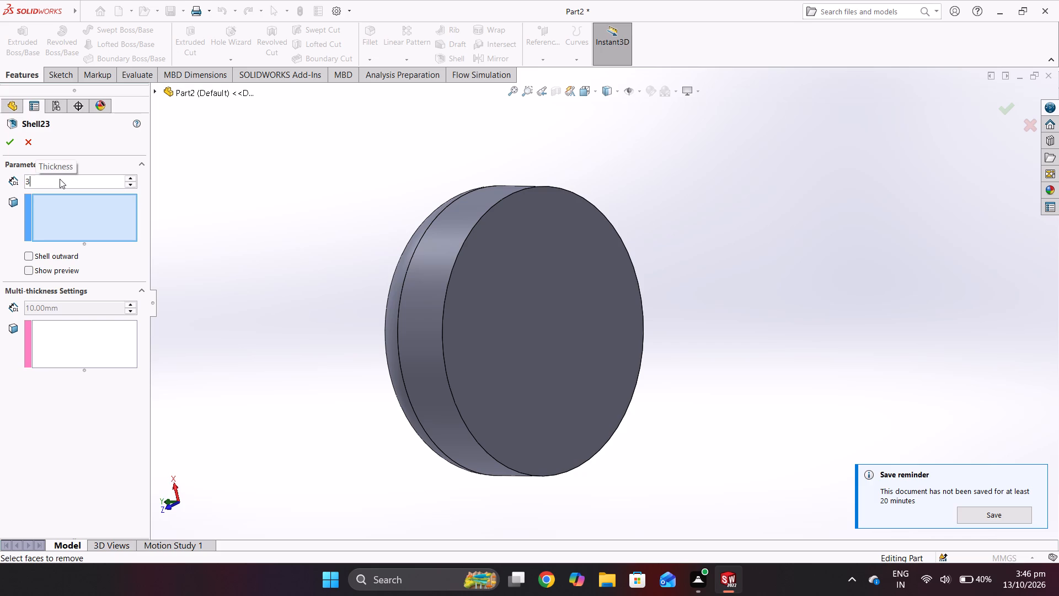
left_click(420, 366)
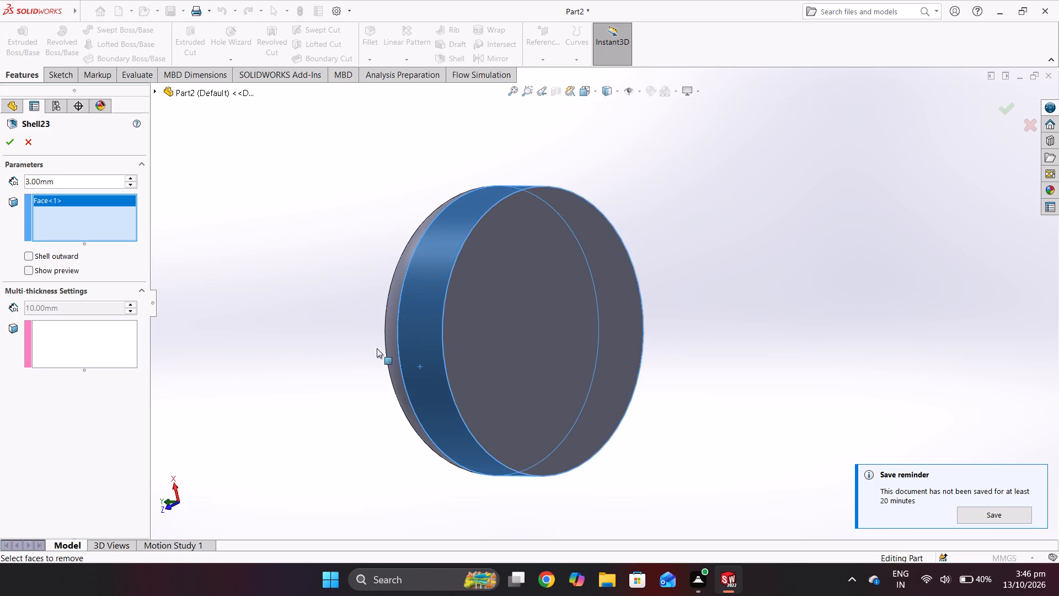
left_click(54, 256)
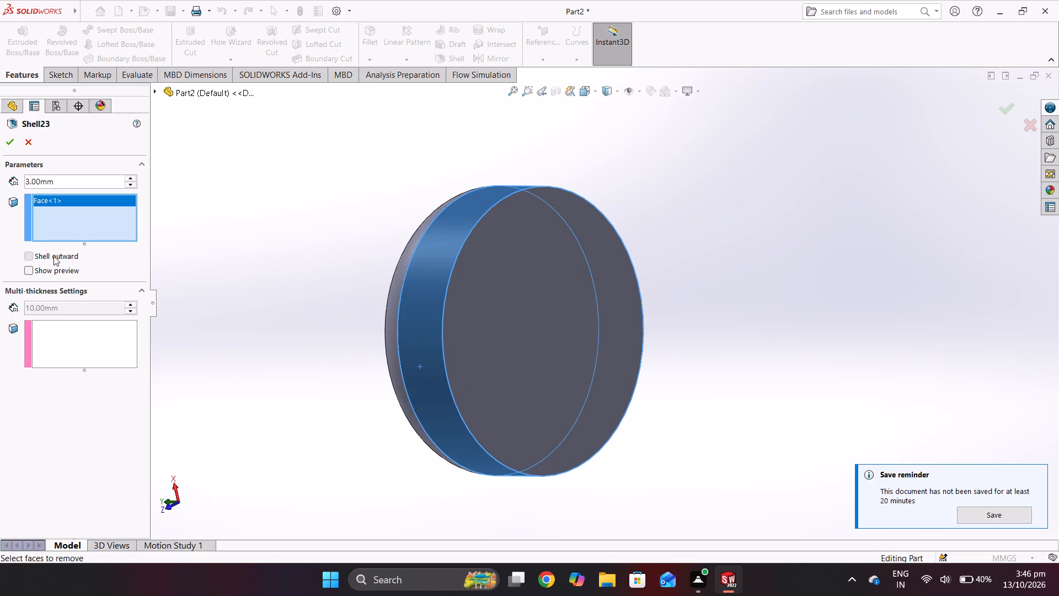
left_click(11, 146)
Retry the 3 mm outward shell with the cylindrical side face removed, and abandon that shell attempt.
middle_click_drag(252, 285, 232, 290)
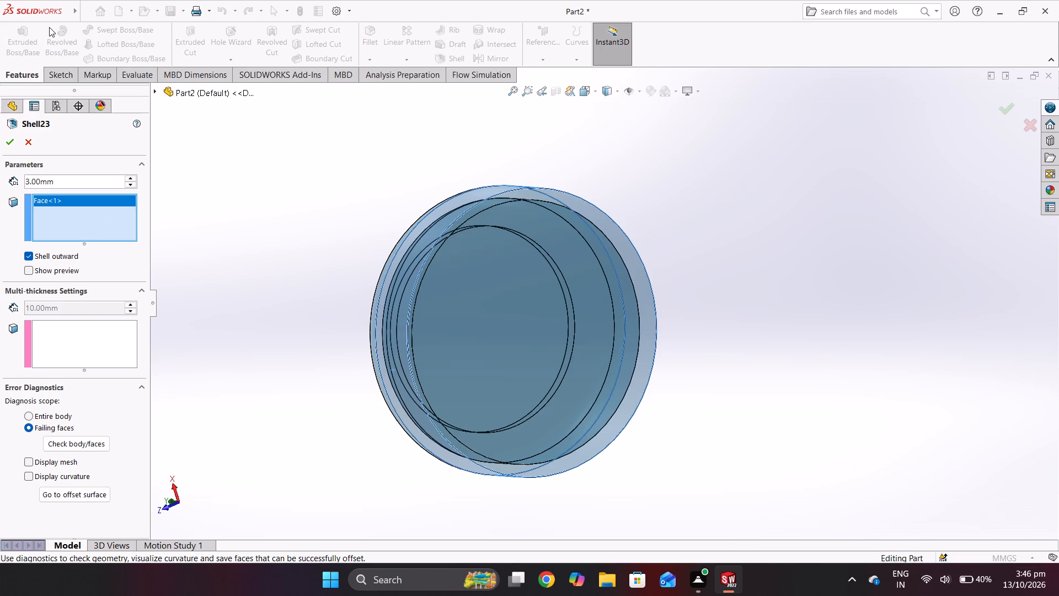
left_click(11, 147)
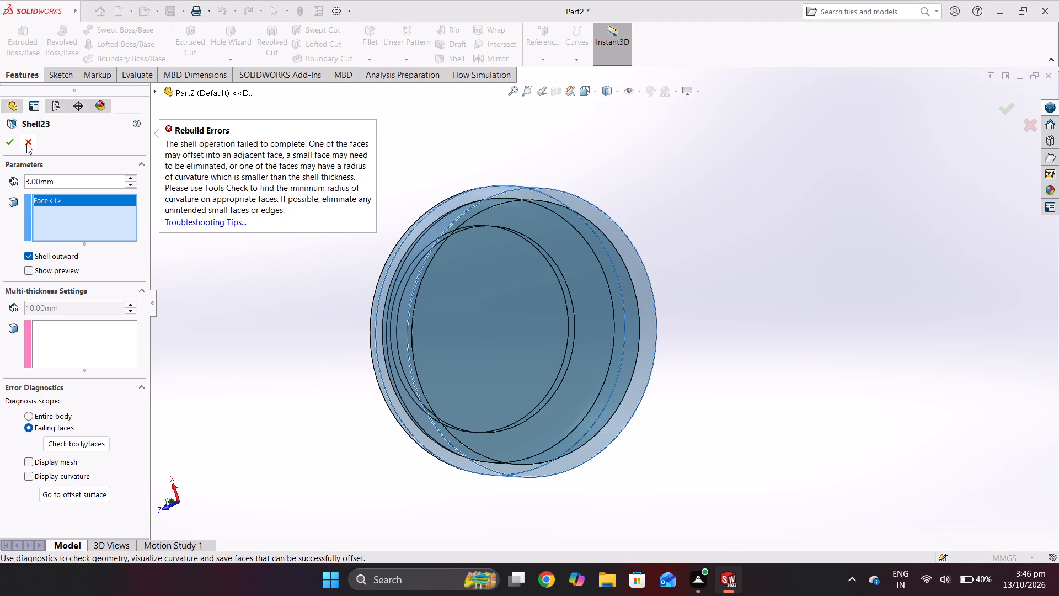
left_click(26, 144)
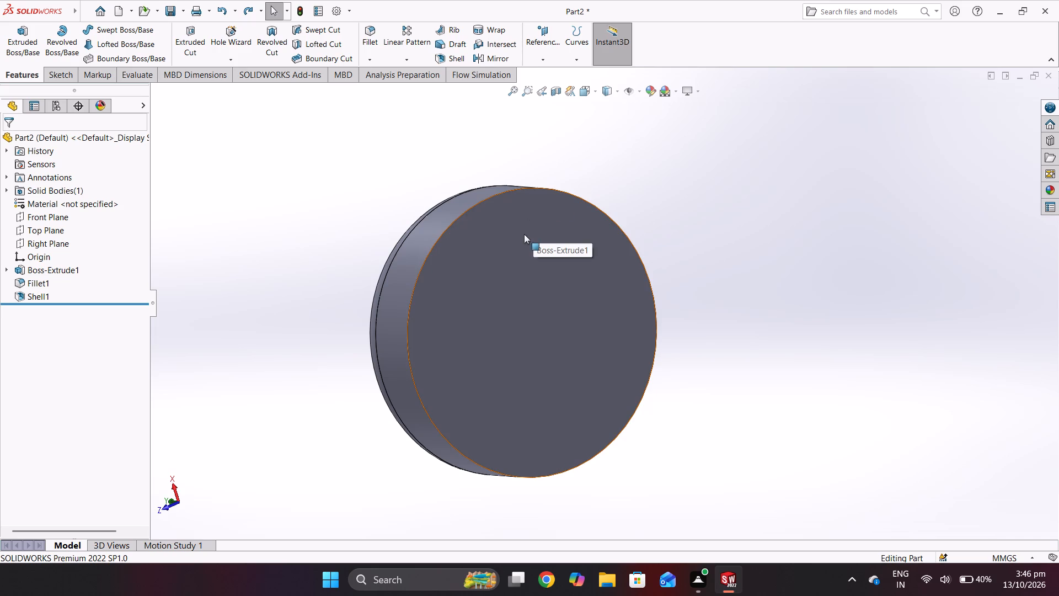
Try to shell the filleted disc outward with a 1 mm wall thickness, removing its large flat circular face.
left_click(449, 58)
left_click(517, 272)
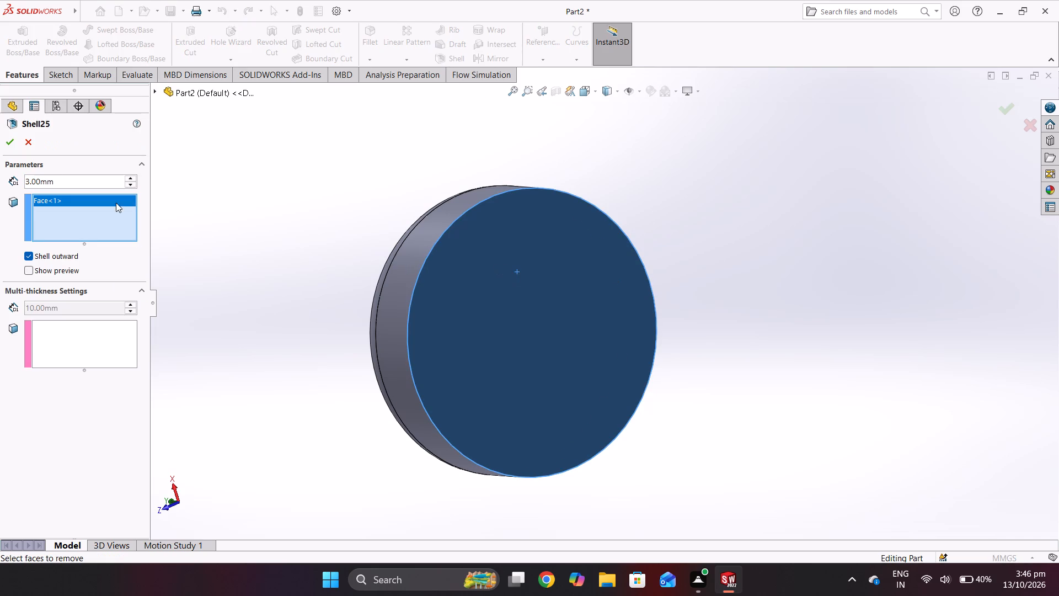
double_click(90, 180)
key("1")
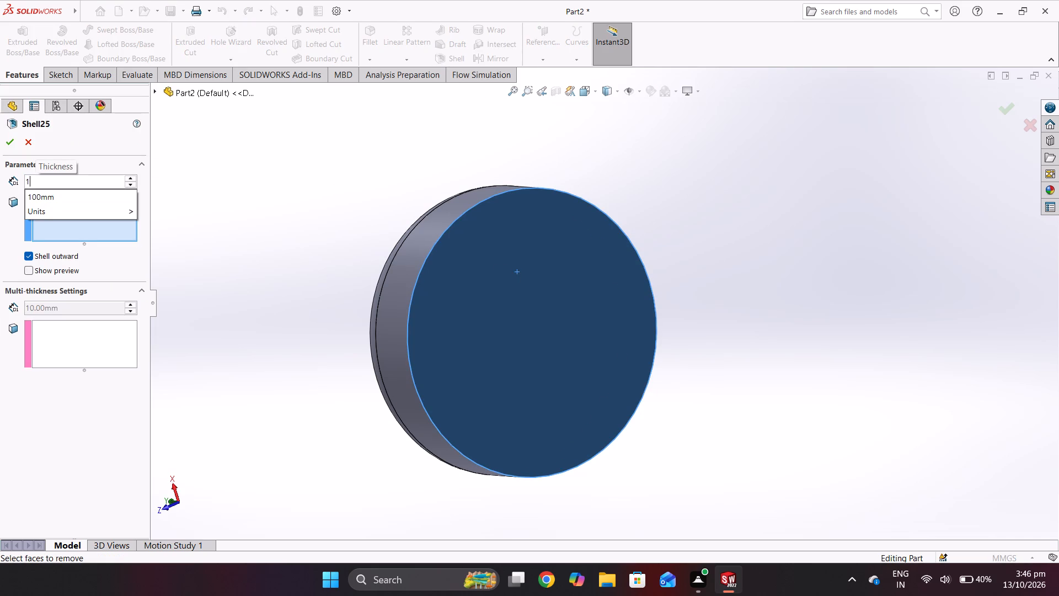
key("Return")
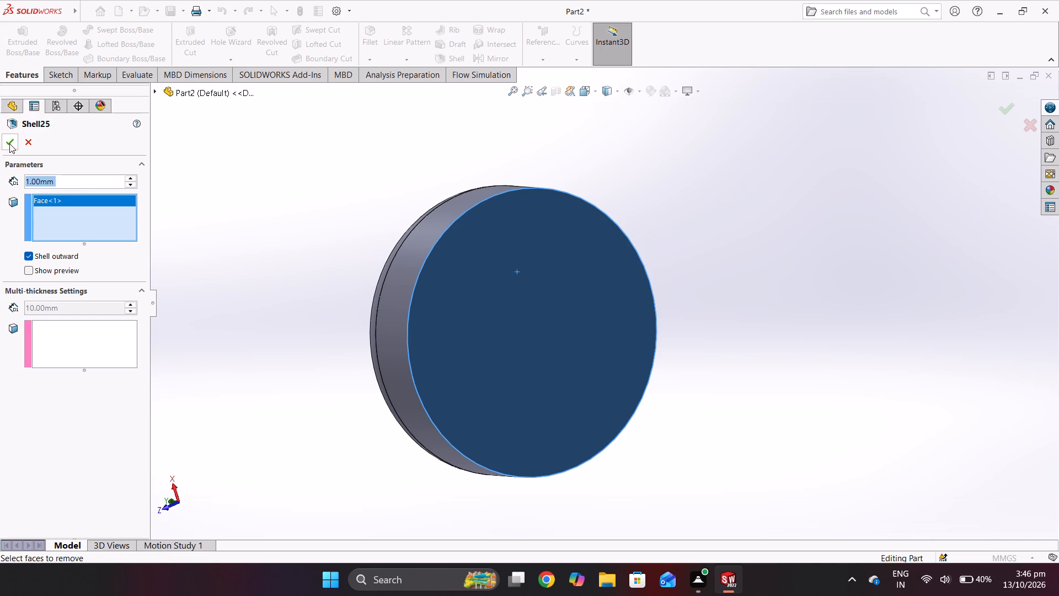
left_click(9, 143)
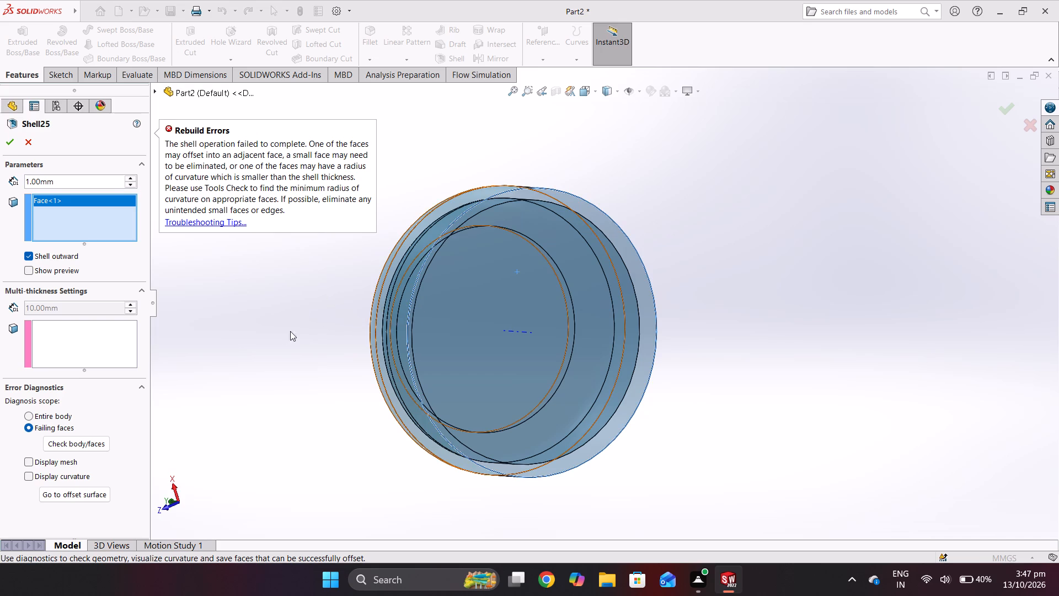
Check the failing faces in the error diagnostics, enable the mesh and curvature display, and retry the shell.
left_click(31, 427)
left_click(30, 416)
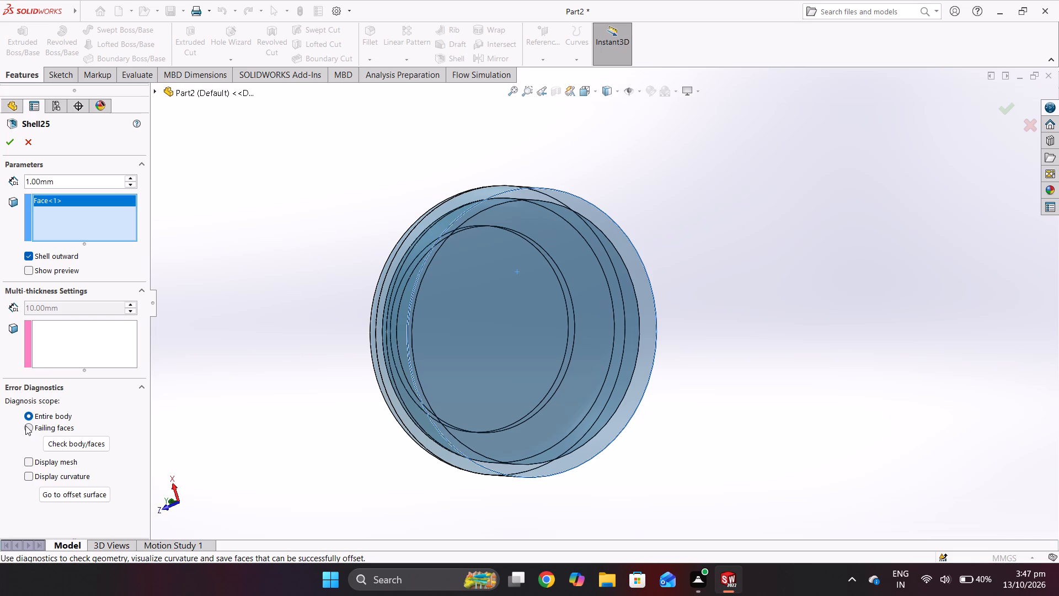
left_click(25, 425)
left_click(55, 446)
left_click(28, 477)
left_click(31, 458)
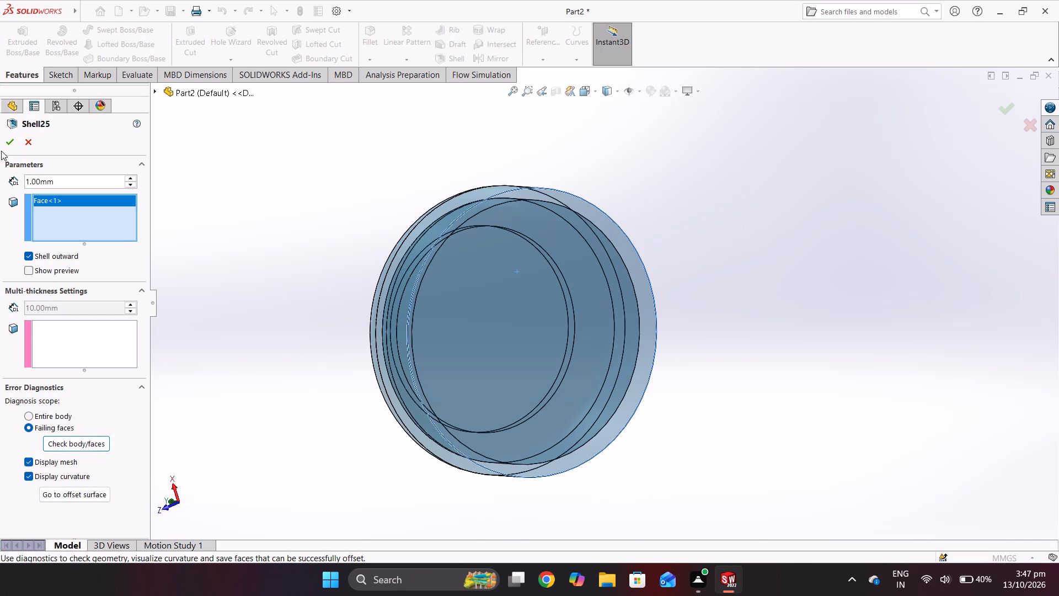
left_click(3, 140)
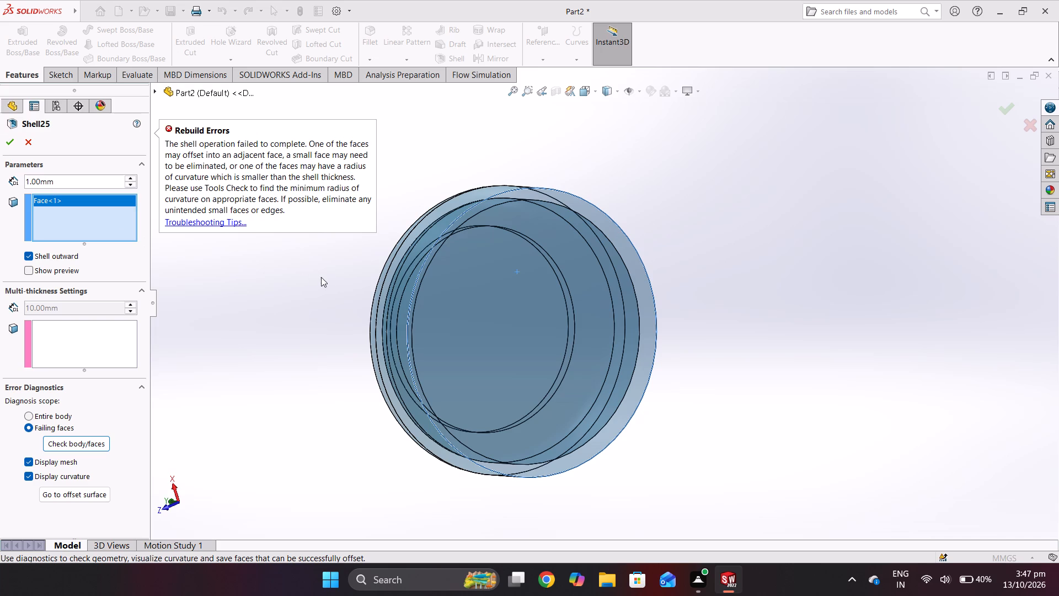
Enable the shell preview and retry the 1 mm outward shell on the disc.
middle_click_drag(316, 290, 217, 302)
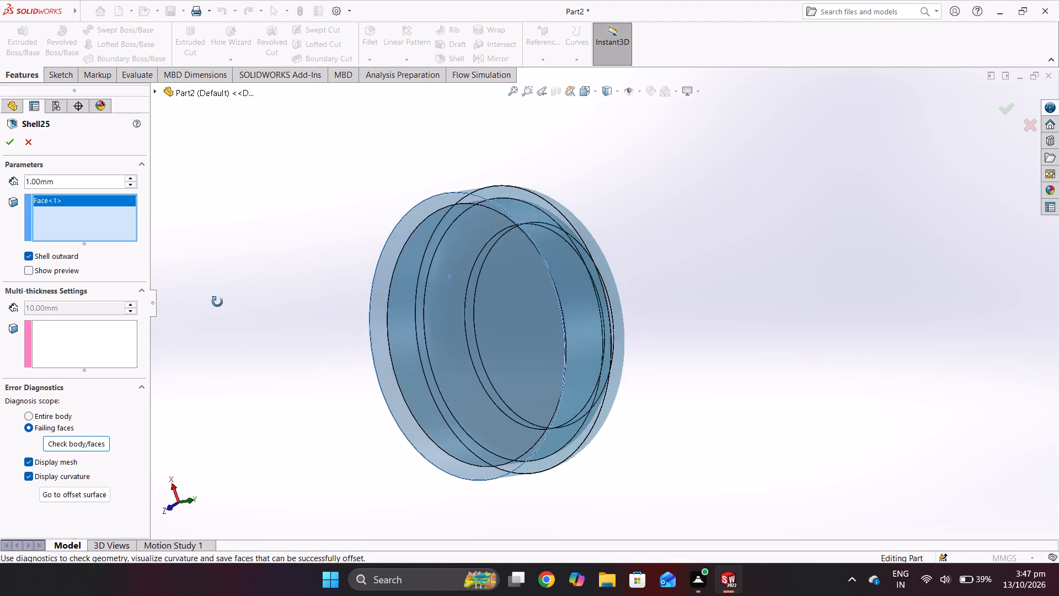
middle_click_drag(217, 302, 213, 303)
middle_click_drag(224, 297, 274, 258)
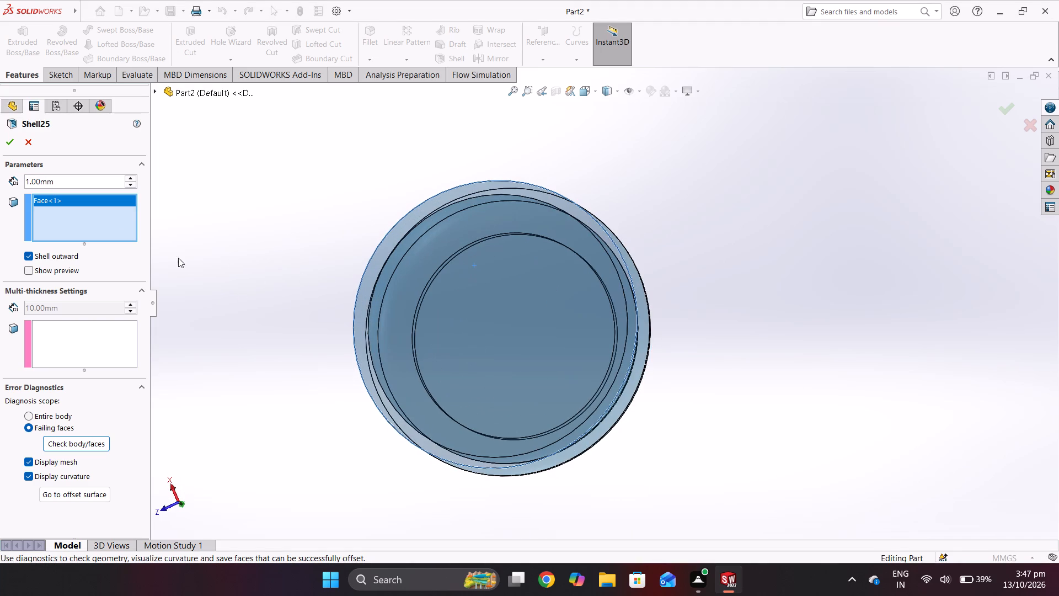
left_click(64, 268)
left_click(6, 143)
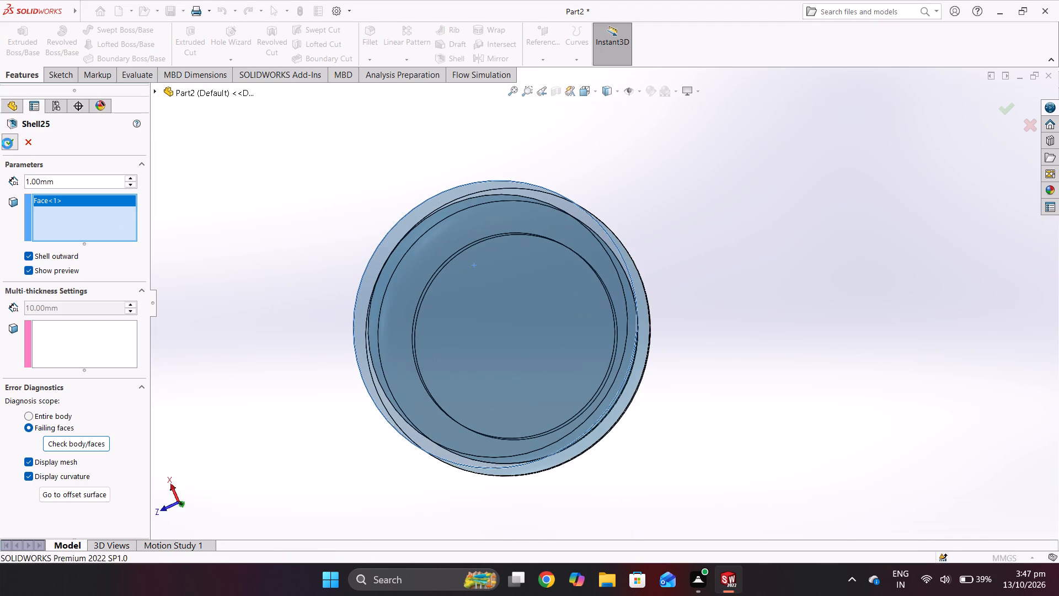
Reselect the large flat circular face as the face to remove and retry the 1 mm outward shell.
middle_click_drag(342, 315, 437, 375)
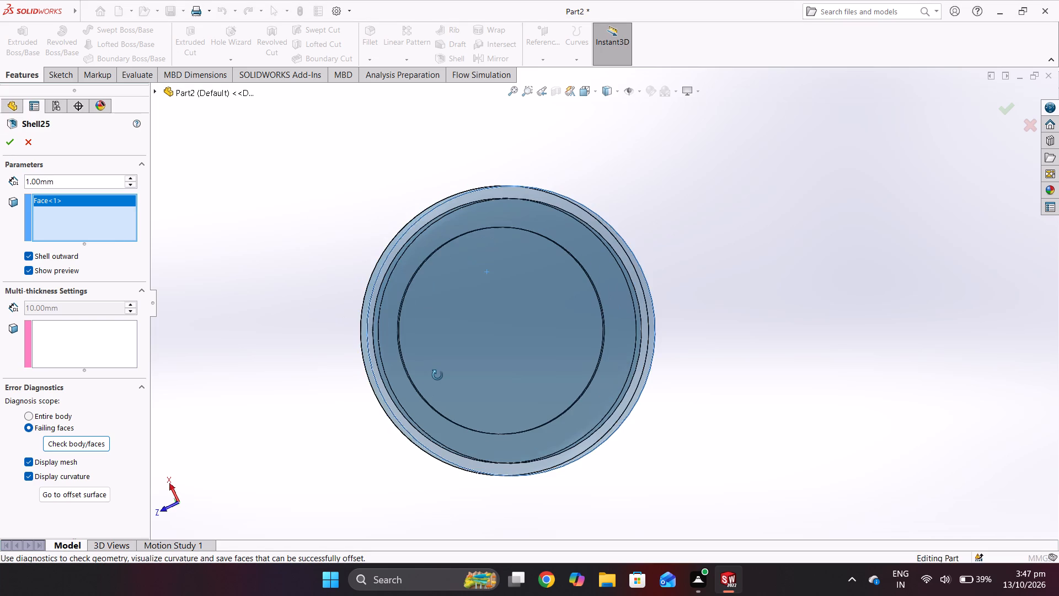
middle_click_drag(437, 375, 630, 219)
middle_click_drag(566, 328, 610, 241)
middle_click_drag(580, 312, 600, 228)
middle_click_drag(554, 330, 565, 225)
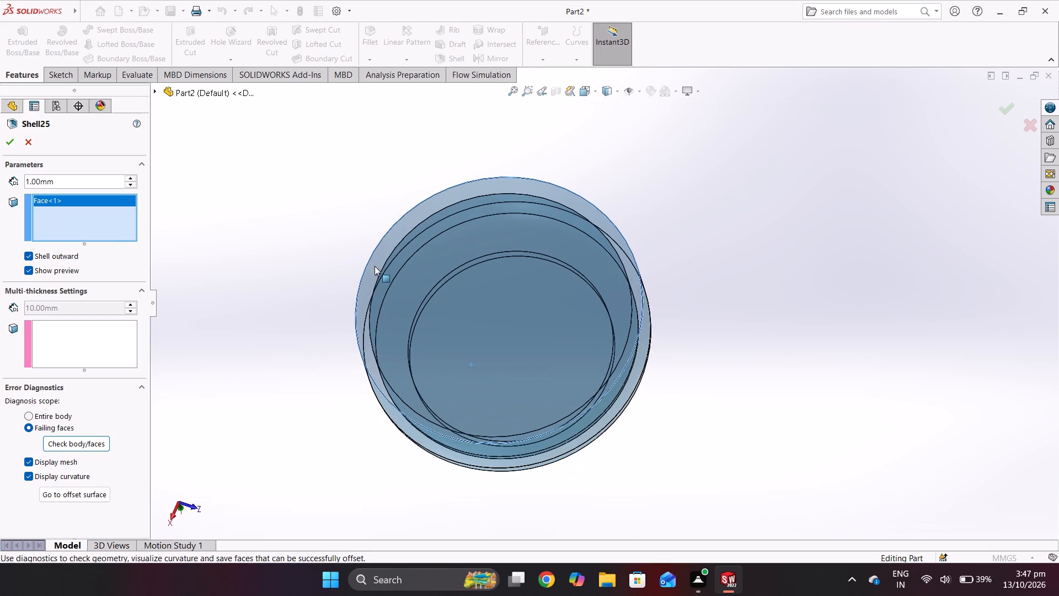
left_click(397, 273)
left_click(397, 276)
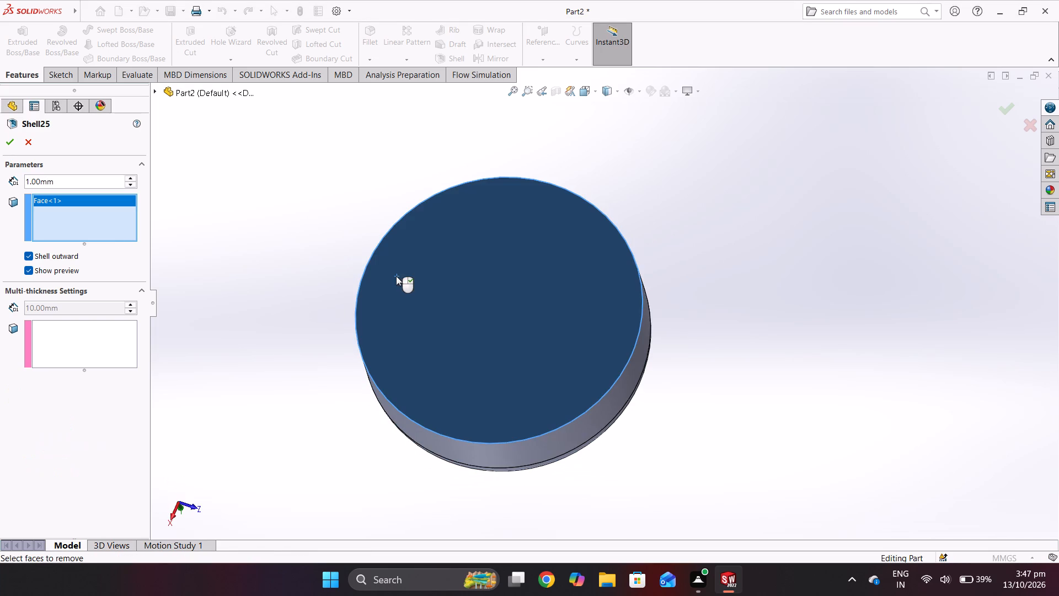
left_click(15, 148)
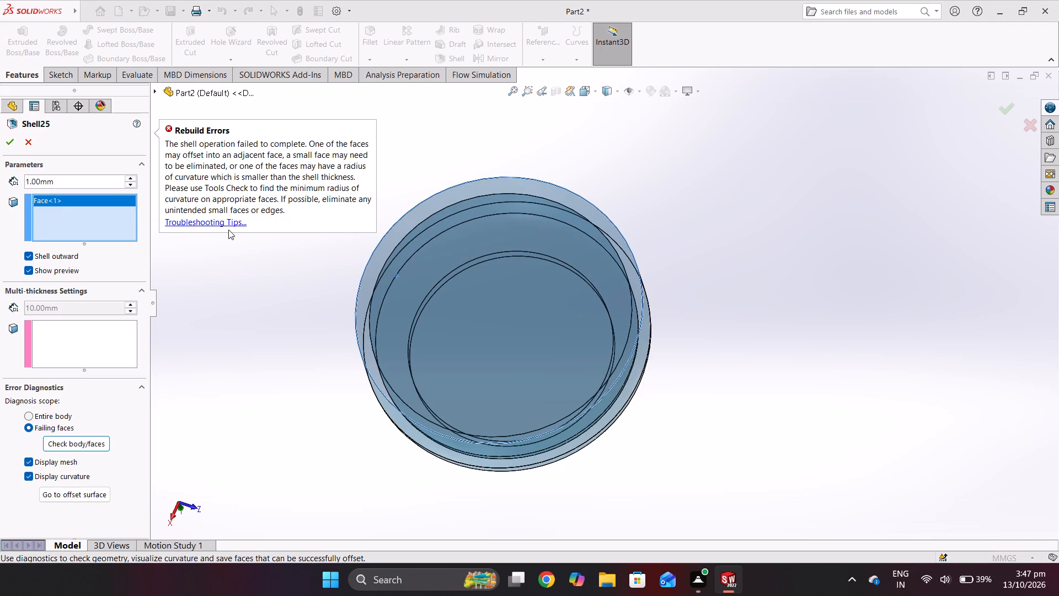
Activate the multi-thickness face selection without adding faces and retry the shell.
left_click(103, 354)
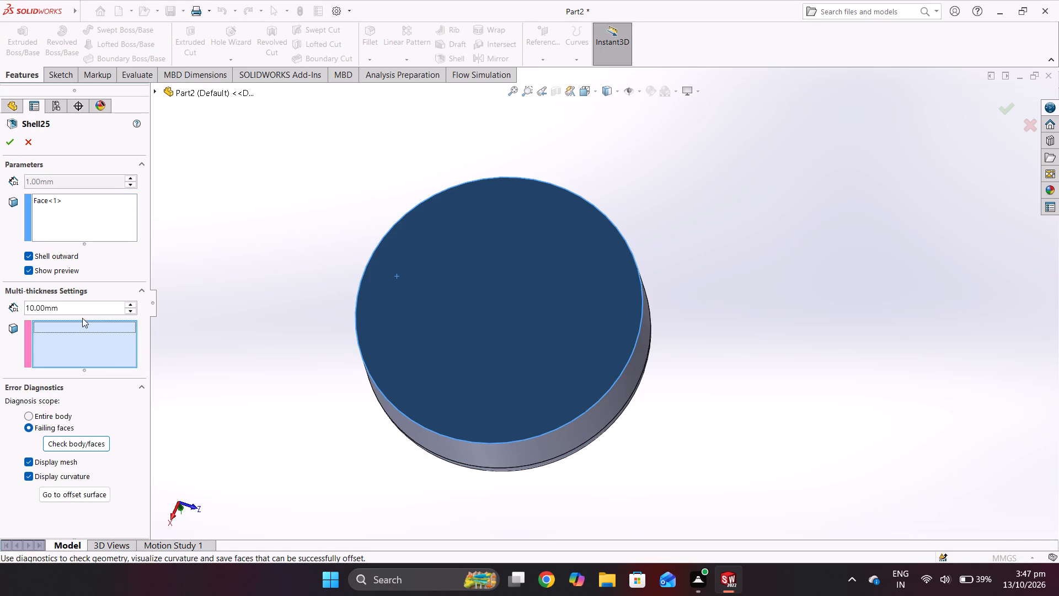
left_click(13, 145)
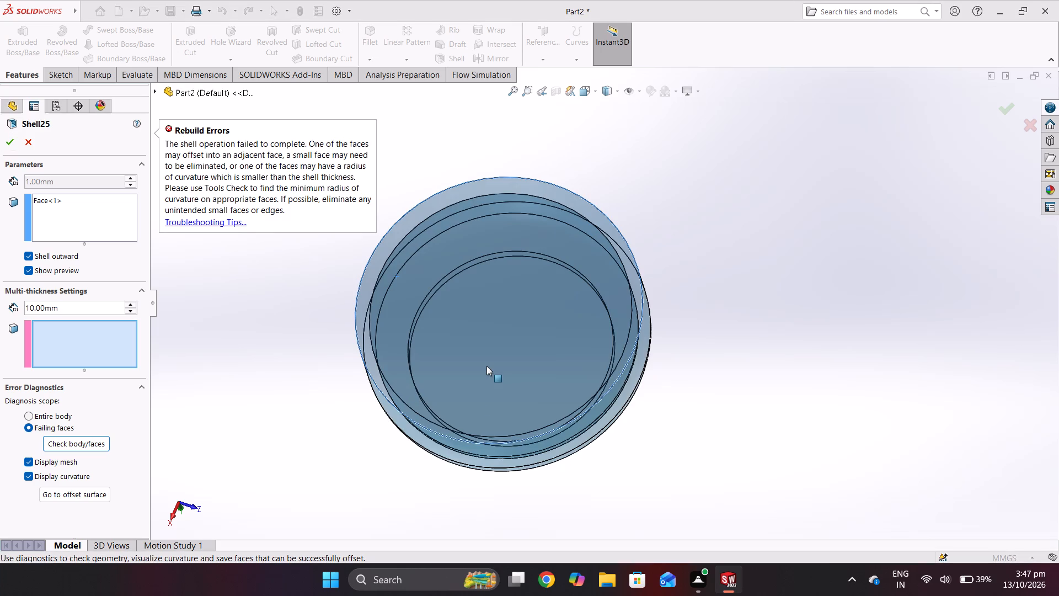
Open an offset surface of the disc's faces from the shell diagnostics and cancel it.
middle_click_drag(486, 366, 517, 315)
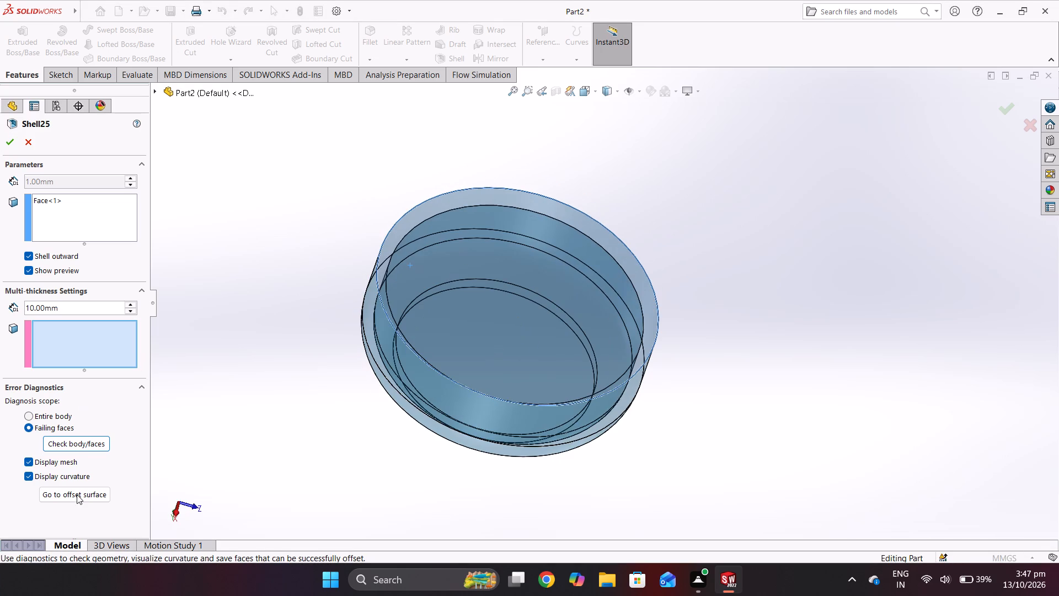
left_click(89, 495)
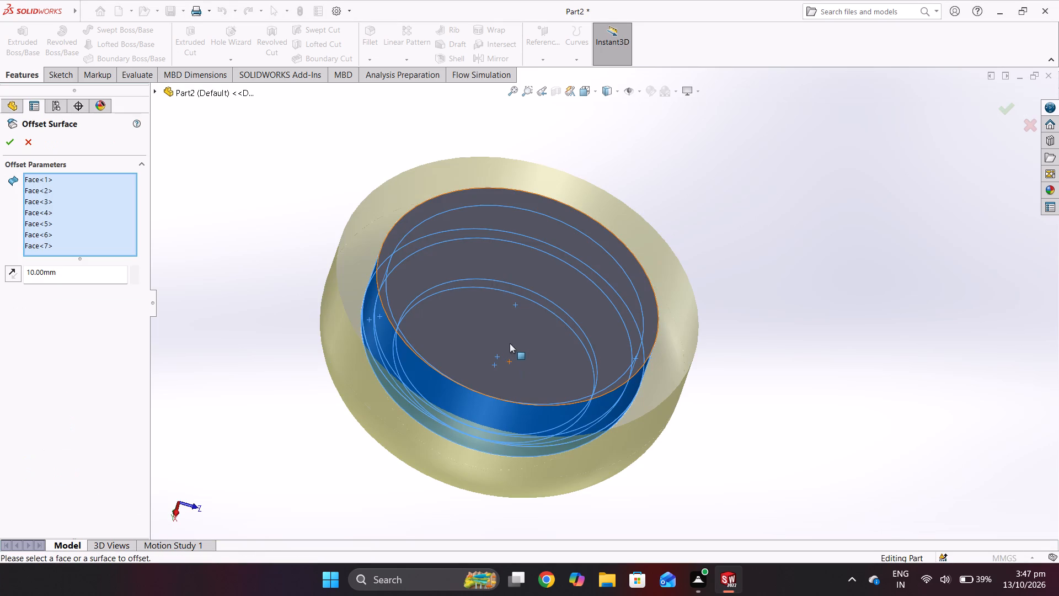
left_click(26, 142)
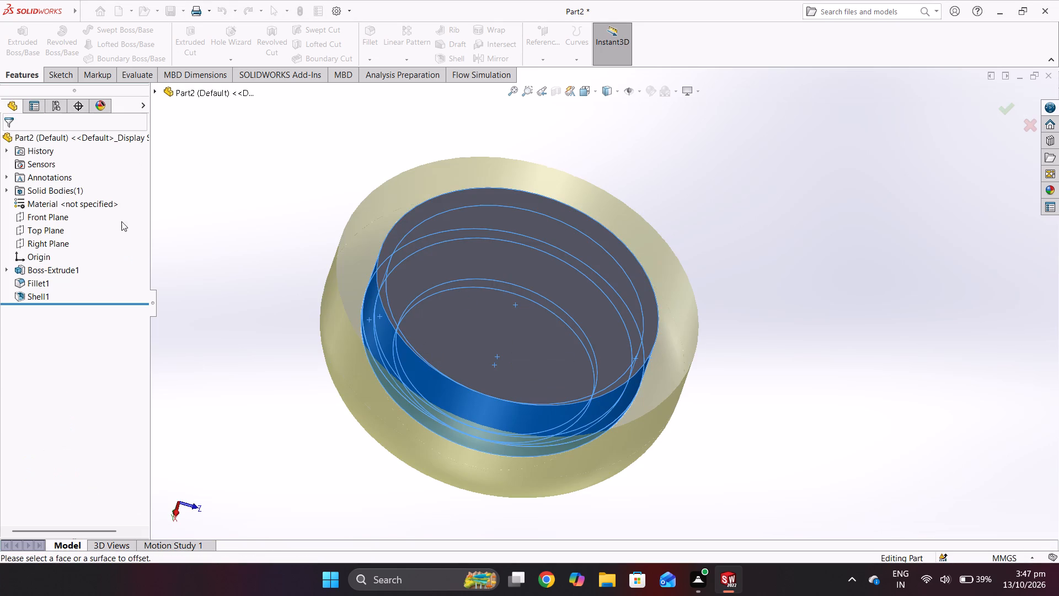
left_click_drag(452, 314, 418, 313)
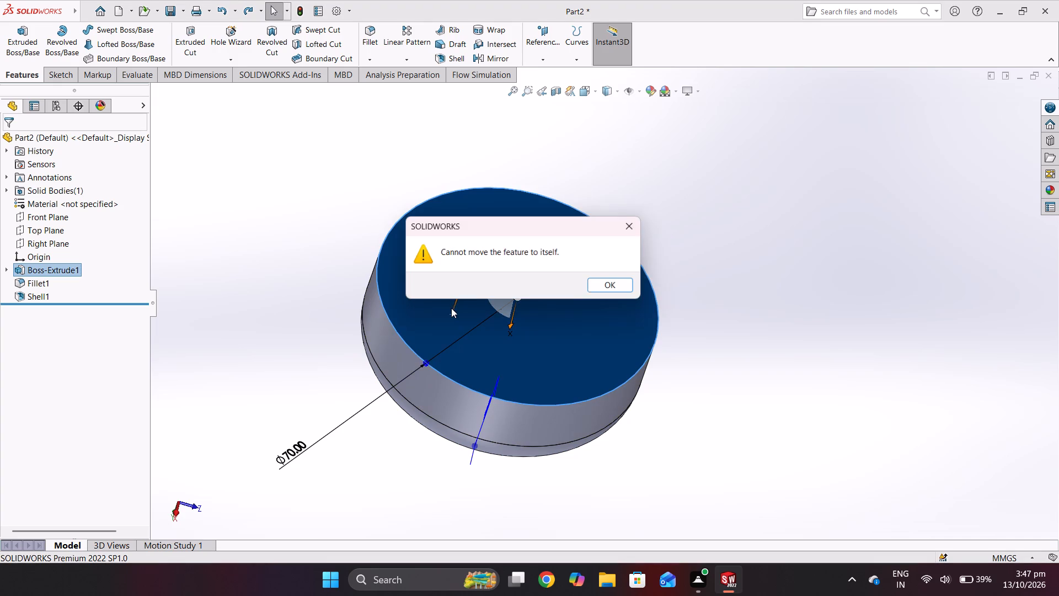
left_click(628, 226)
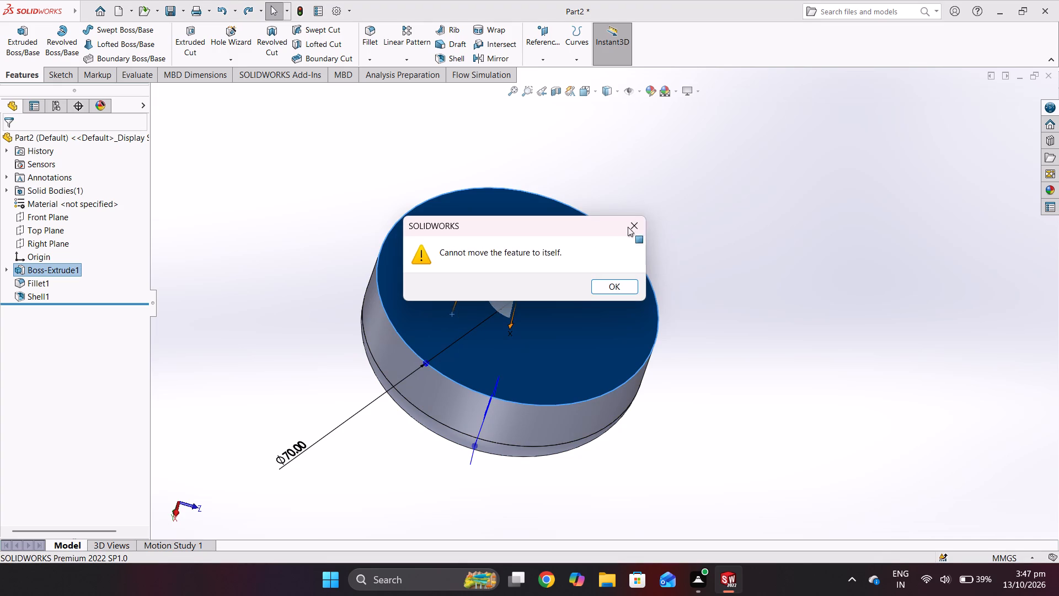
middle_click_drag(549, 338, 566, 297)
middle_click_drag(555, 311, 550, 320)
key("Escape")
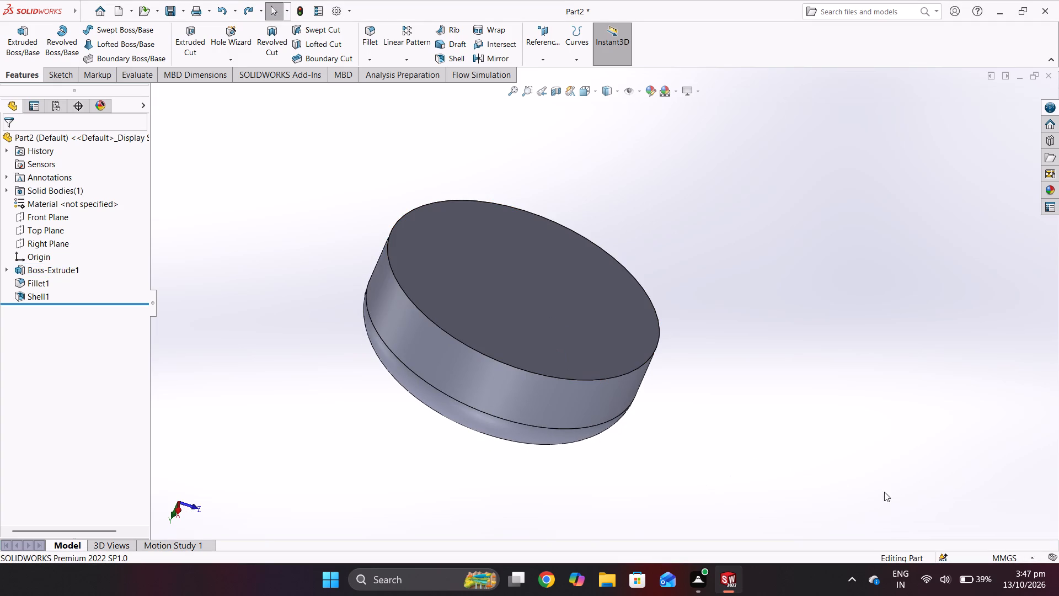
Examine the disc's large flat face, cylindrical side wall and rounded edge from several angles.
middle_click_drag(808, 491, 623, 405)
middle_click_drag(577, 382, 603, 459)
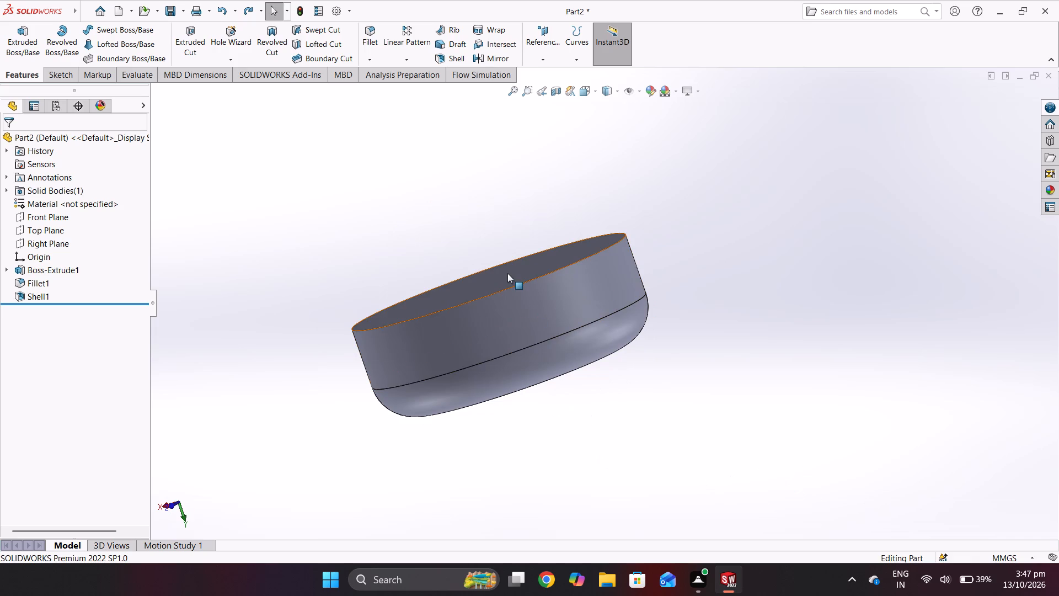
left_click(507, 273)
middle_click_drag(514, 280, 538, 347)
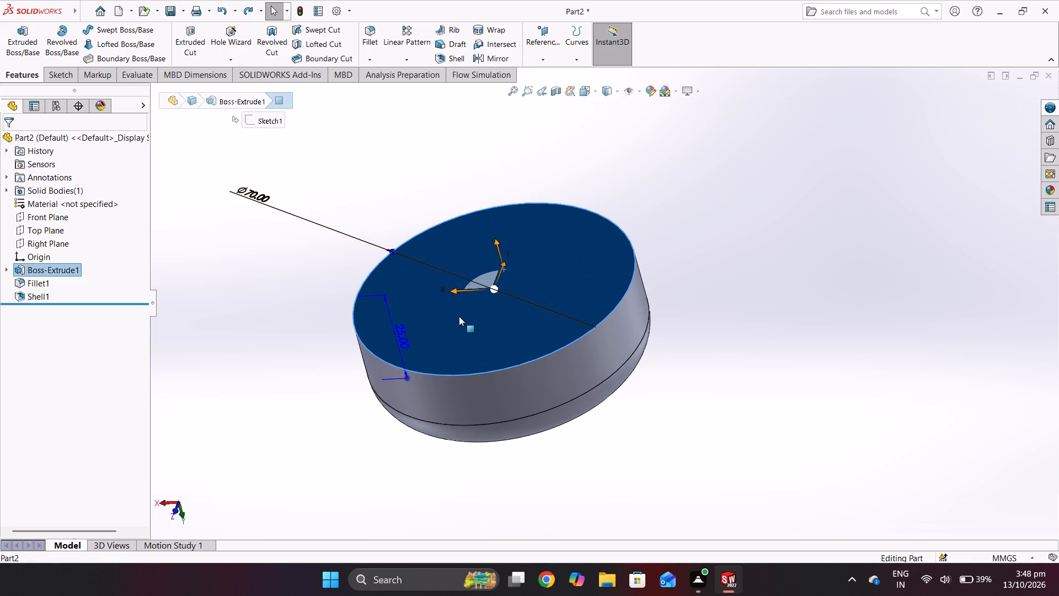
left_click(44, 179)
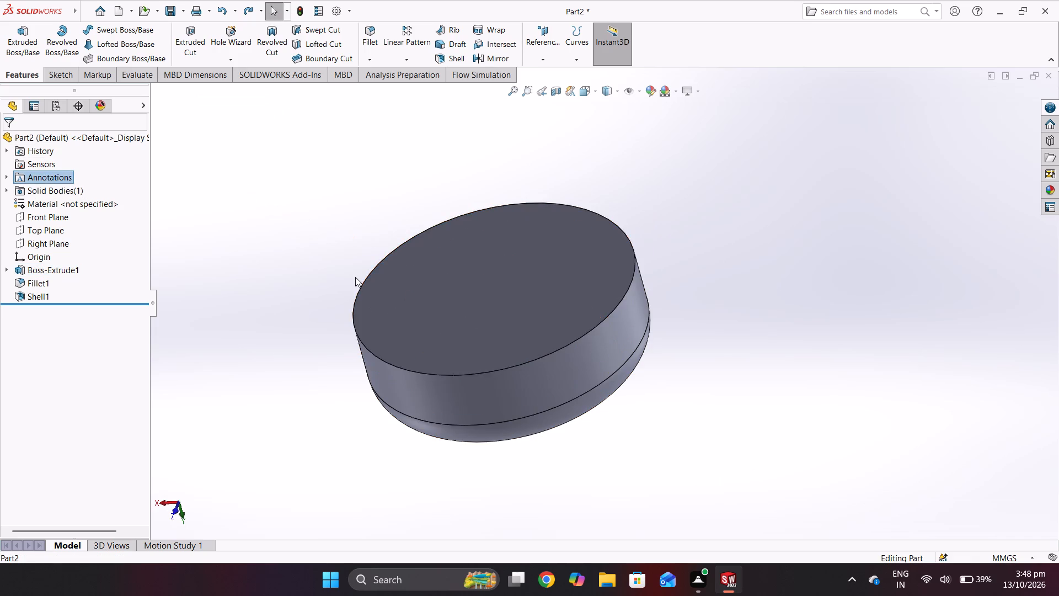
middle_click_drag(383, 286, 560, 392)
middle_click_drag(542, 394, 639, 387)
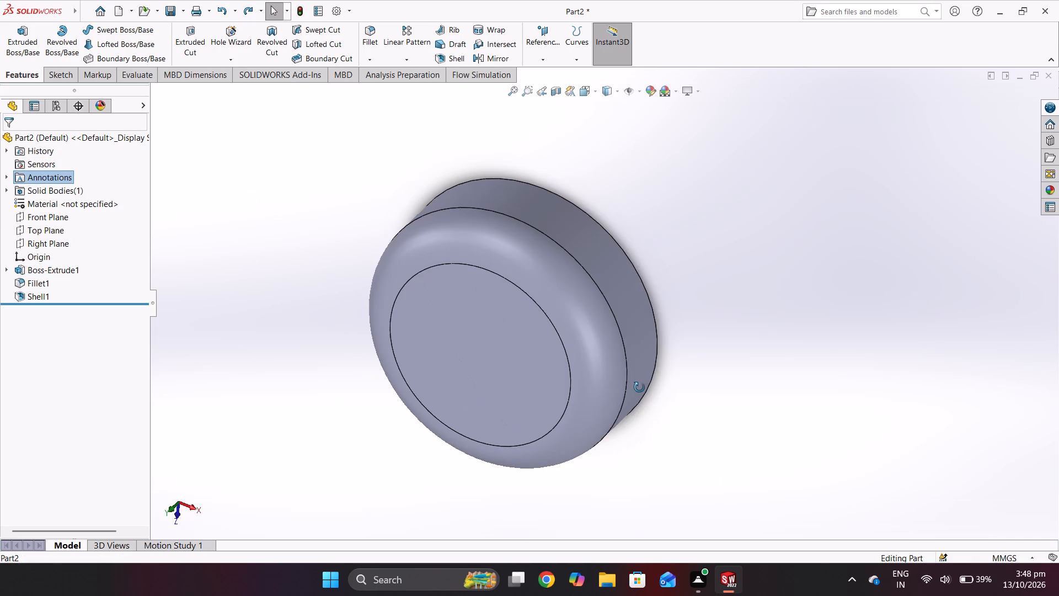
middle_click_drag(639, 387, 715, 386)
middle_click_drag(439, 368, 548, 401)
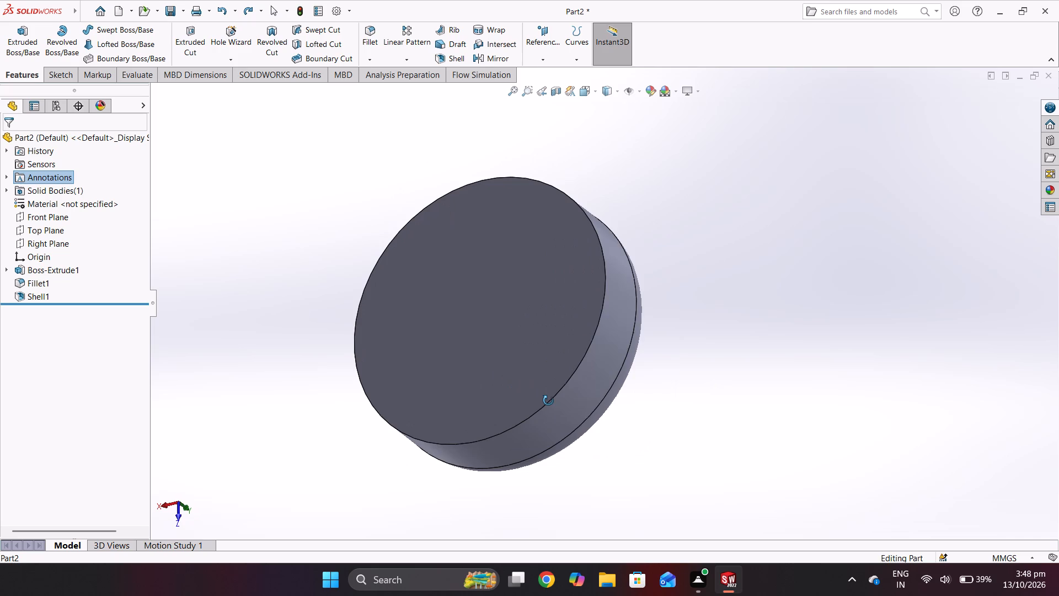
middle_click_drag(548, 401, 678, 438)
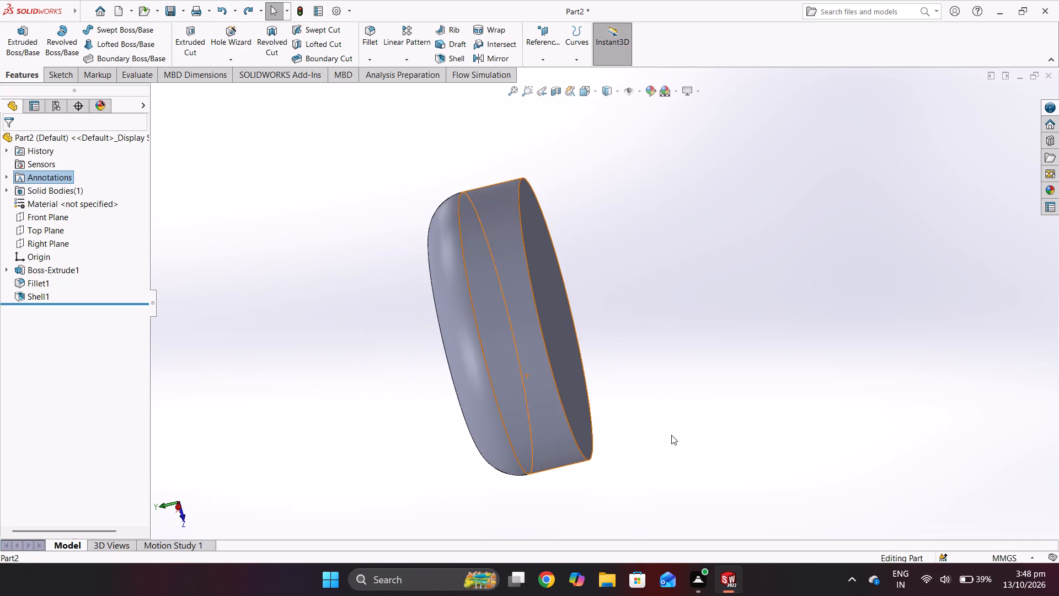
middle_click_drag(512, 300, 528, 418)
middle_click_drag(520, 262, 525, 344)
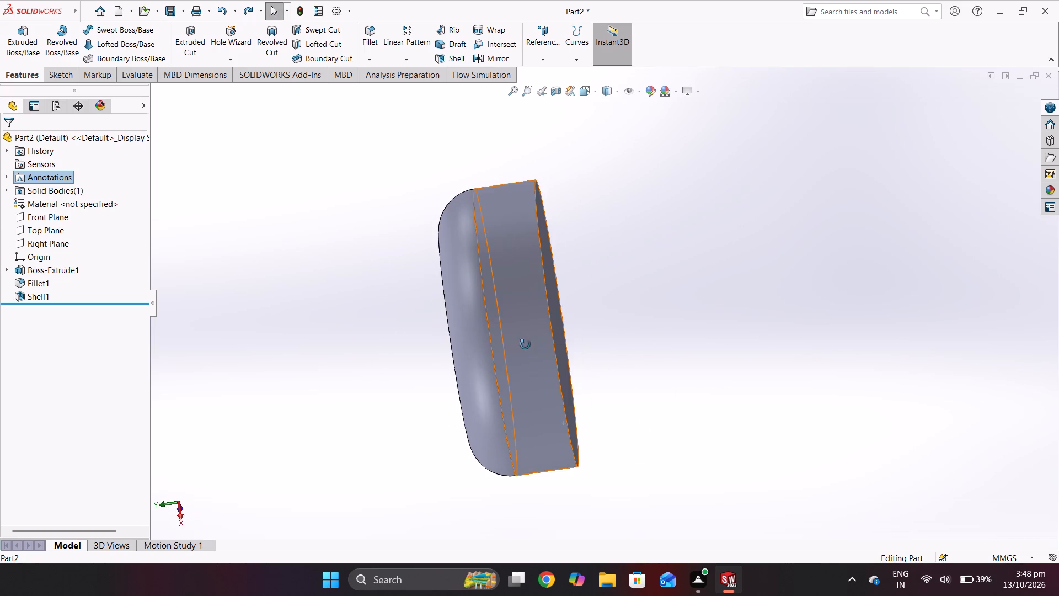
middle_click_drag(525, 344, 540, 540)
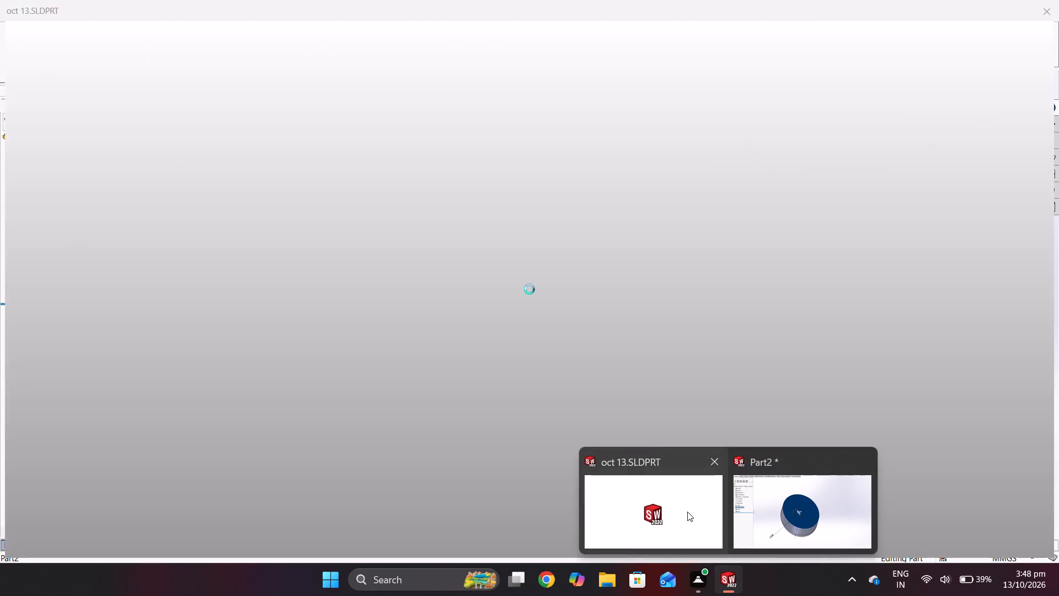
Switch to the oct 13 part window and save the part.
left_click(687, 512)
scroll(595, 348, "down", 4)
scroll(595, 348, "up", 2)
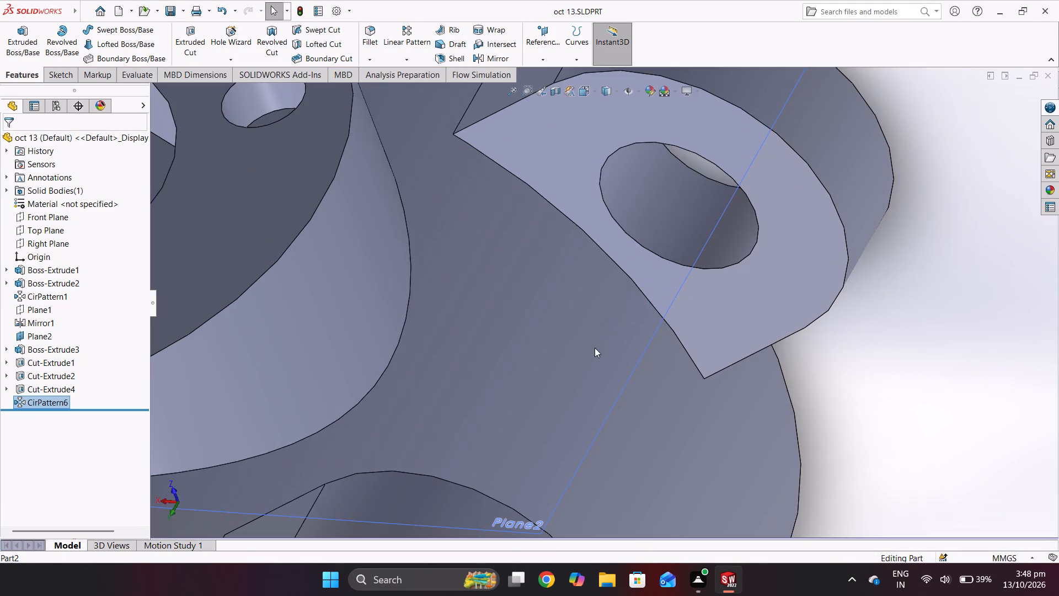
scroll(595, 348, "up", 6)
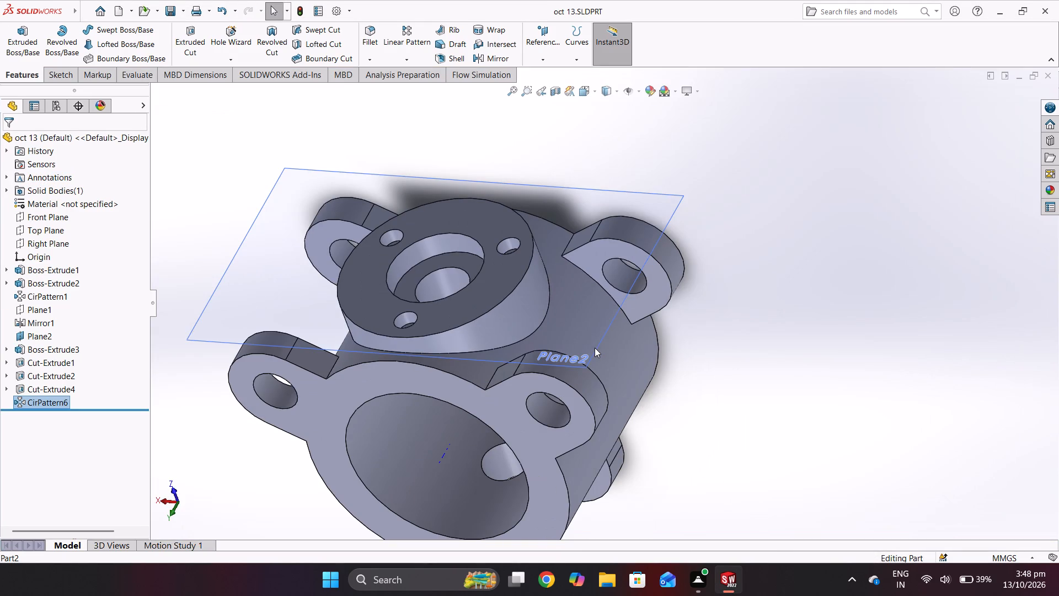
key("ctrl+s")
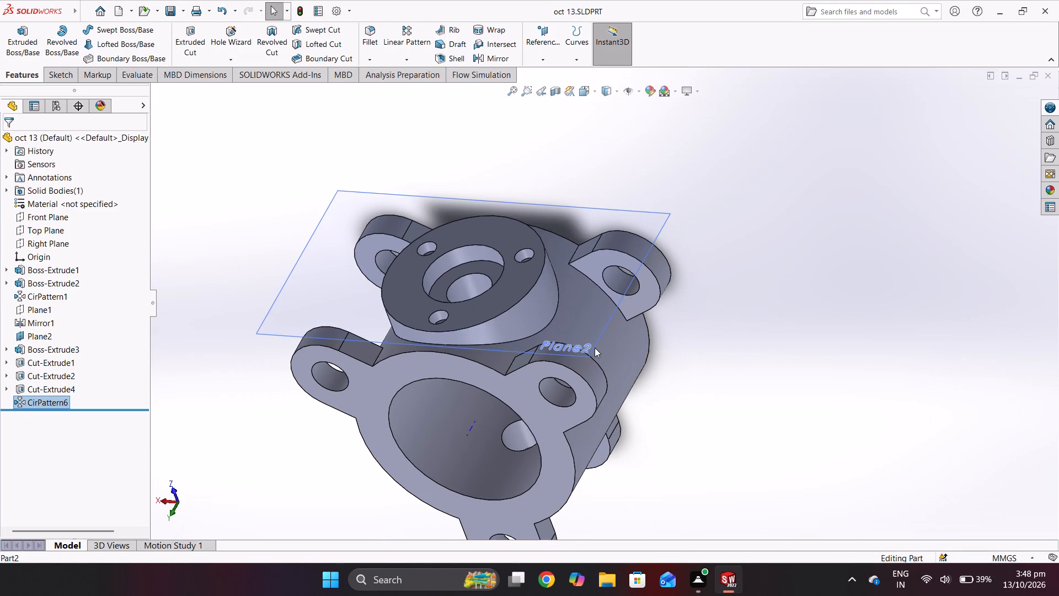
Open the print preview of the current screen image and close it.
key("ctrl+p")
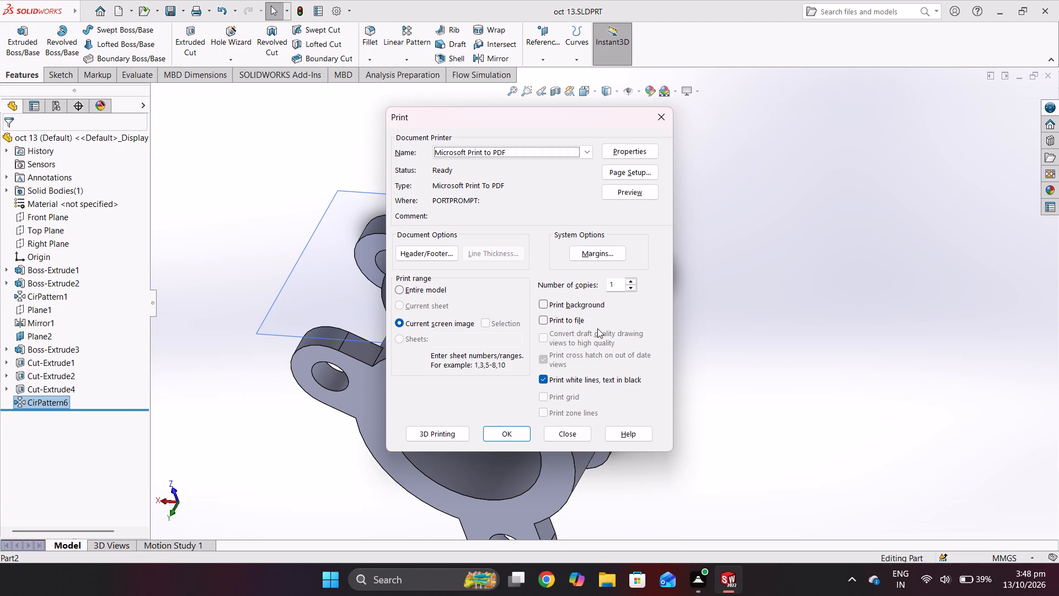
left_click(636, 191)
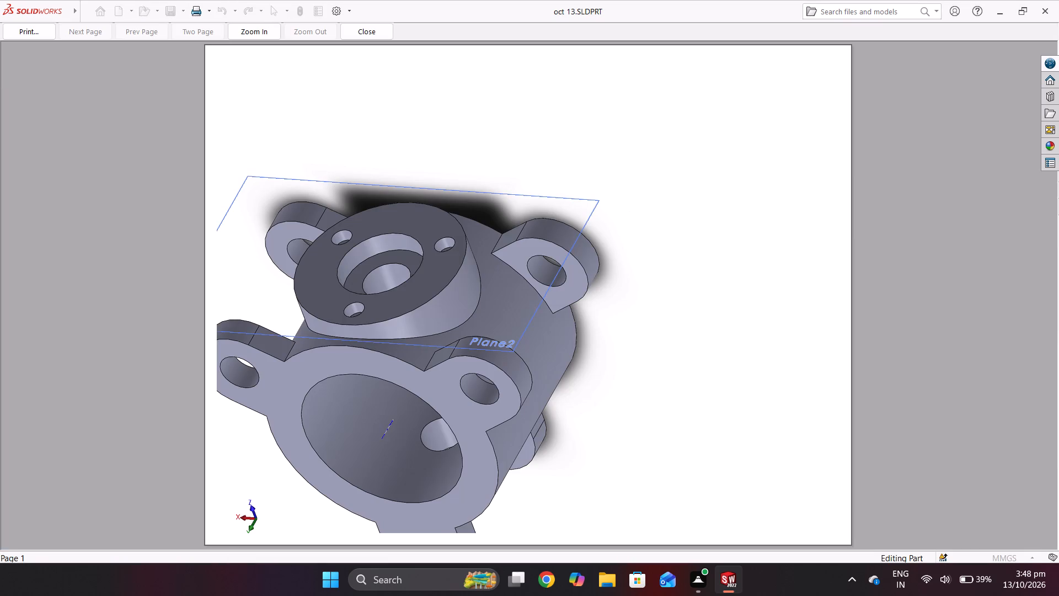
left_click(318, 36)
left_click(362, 31)
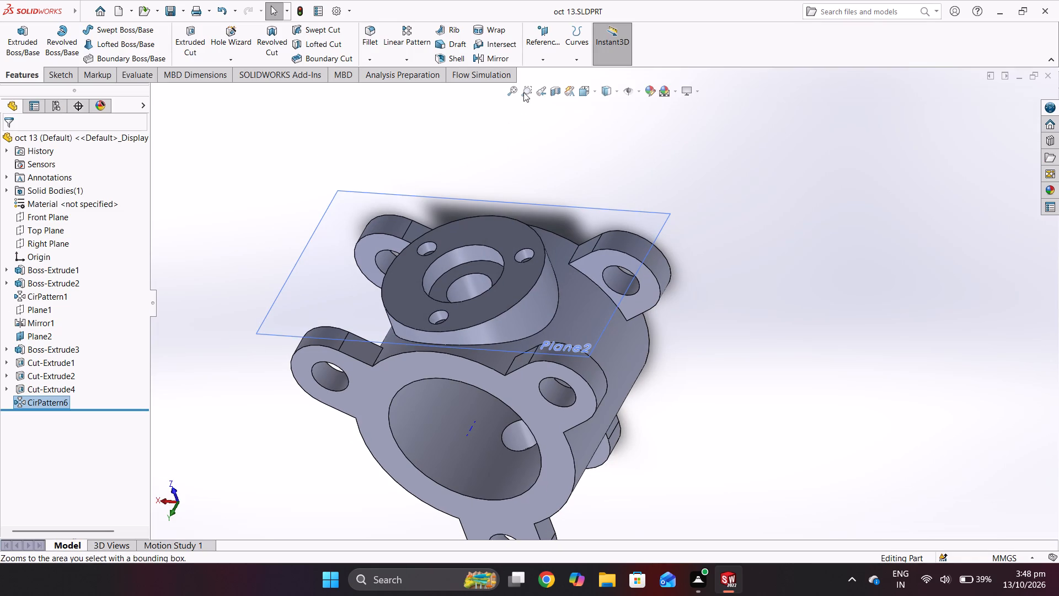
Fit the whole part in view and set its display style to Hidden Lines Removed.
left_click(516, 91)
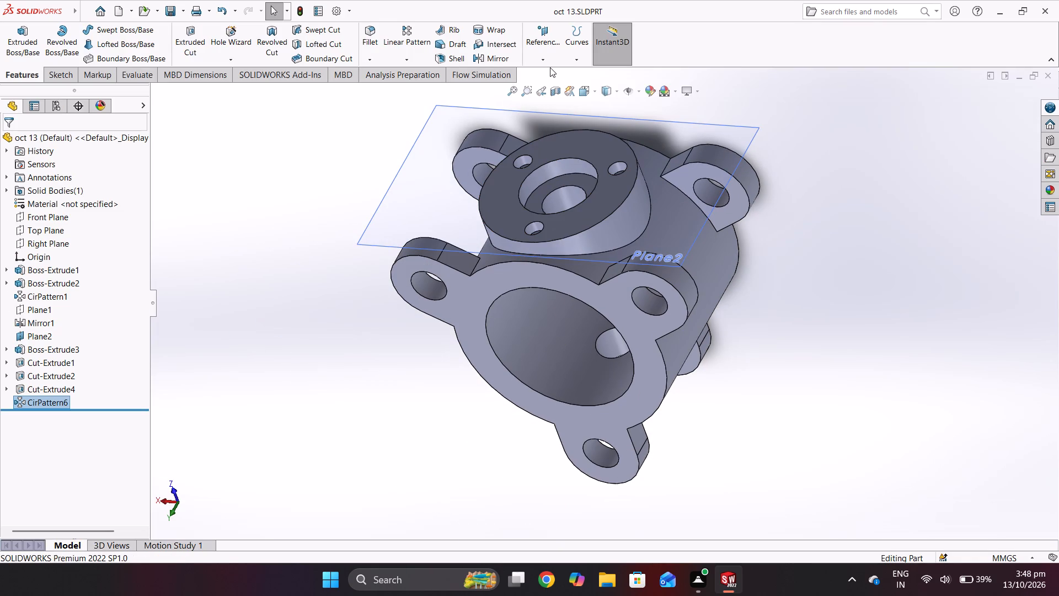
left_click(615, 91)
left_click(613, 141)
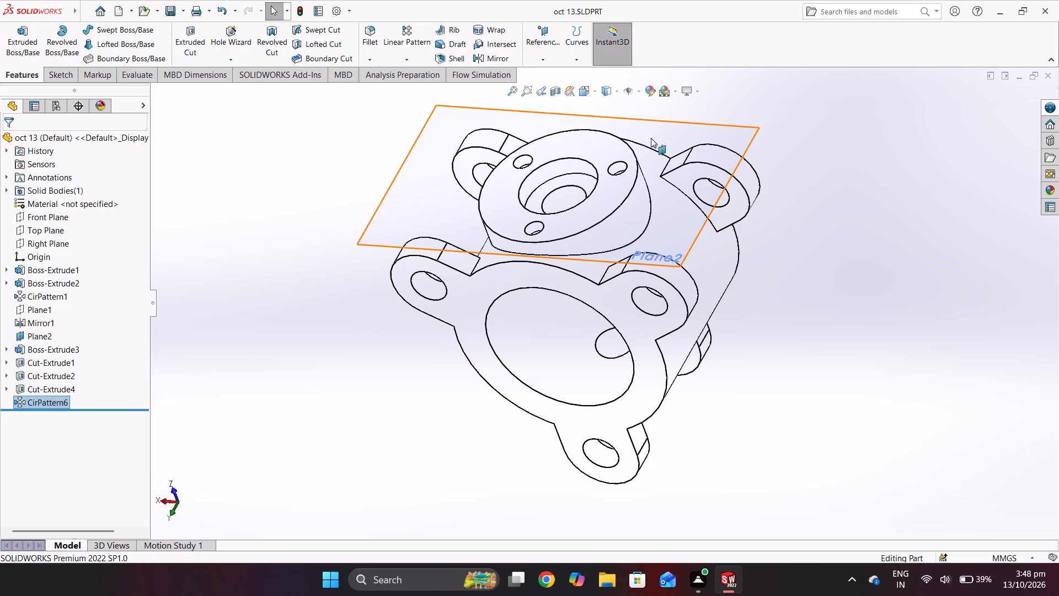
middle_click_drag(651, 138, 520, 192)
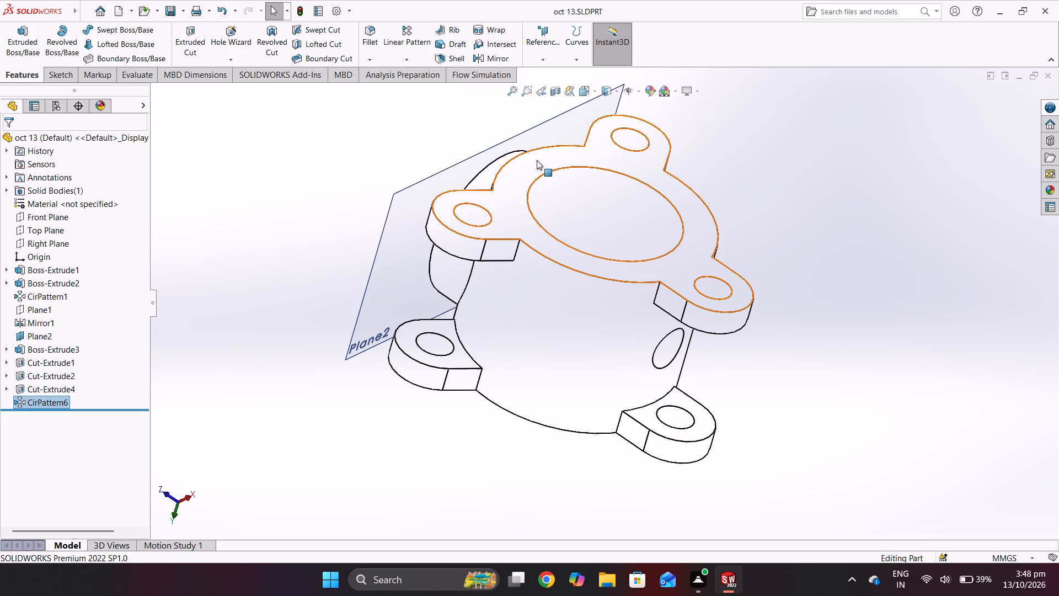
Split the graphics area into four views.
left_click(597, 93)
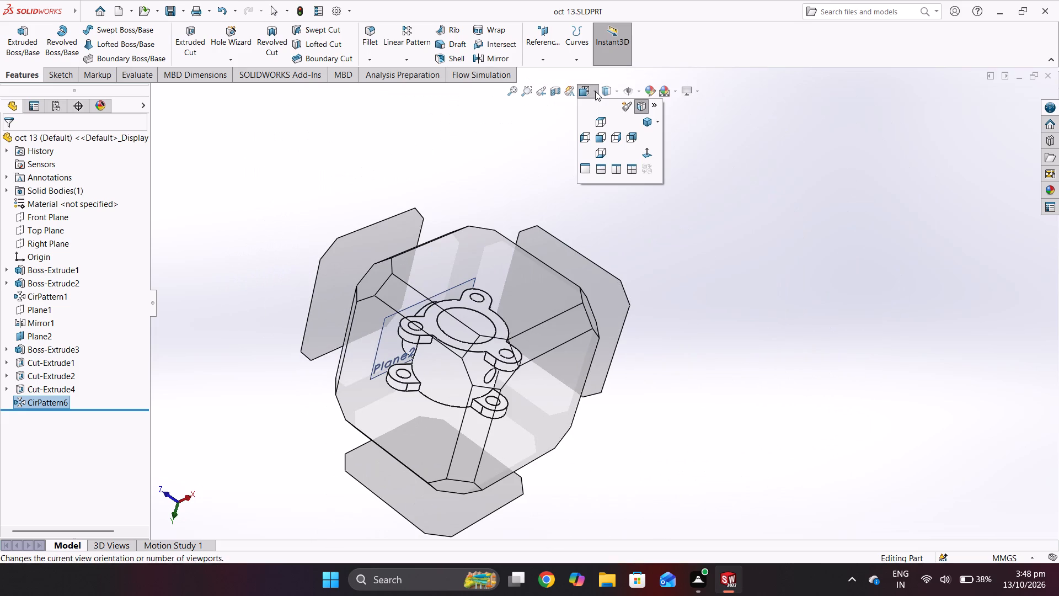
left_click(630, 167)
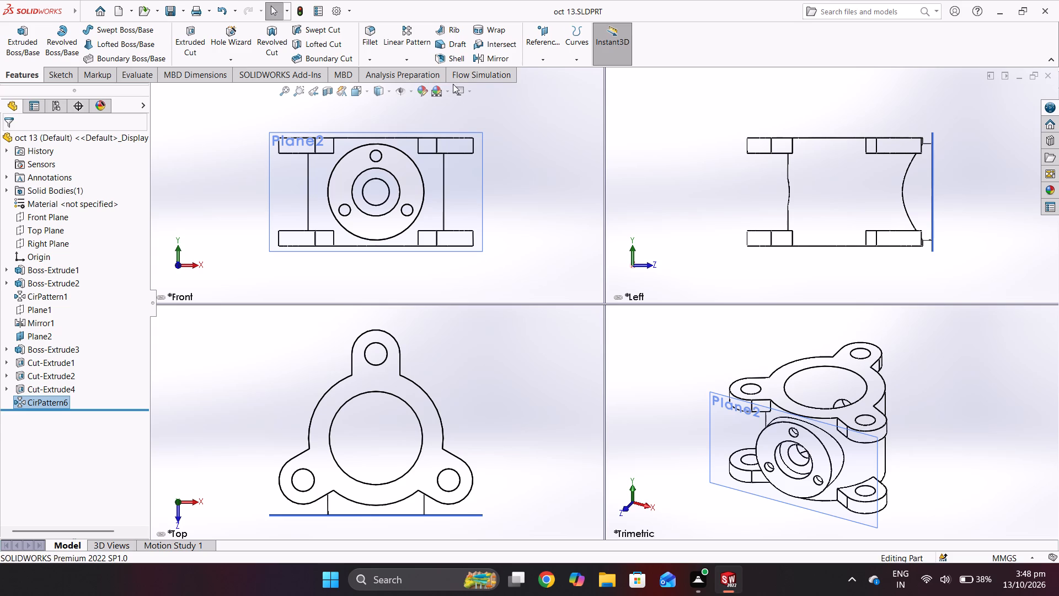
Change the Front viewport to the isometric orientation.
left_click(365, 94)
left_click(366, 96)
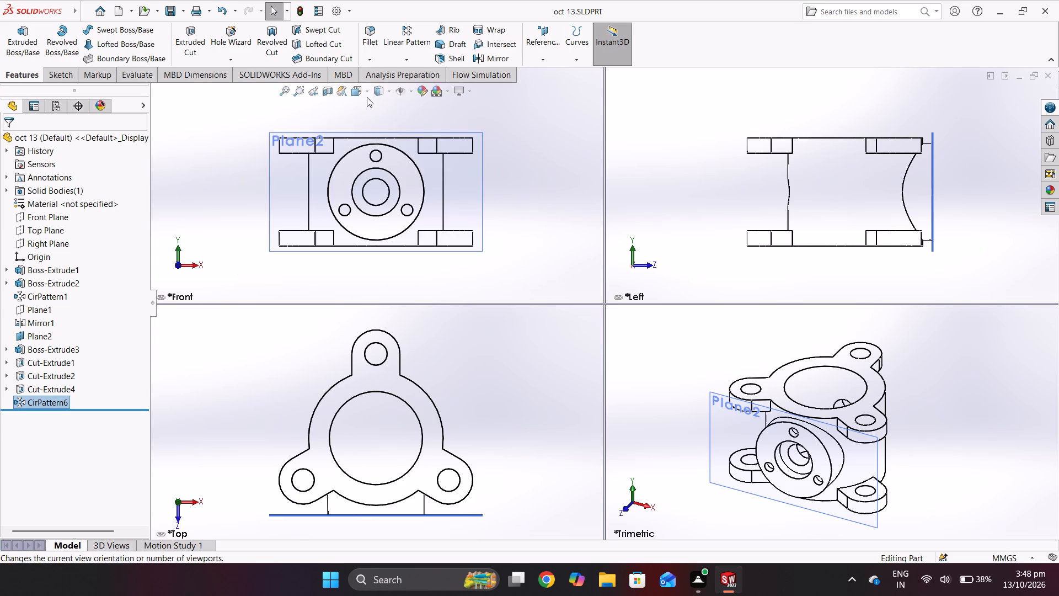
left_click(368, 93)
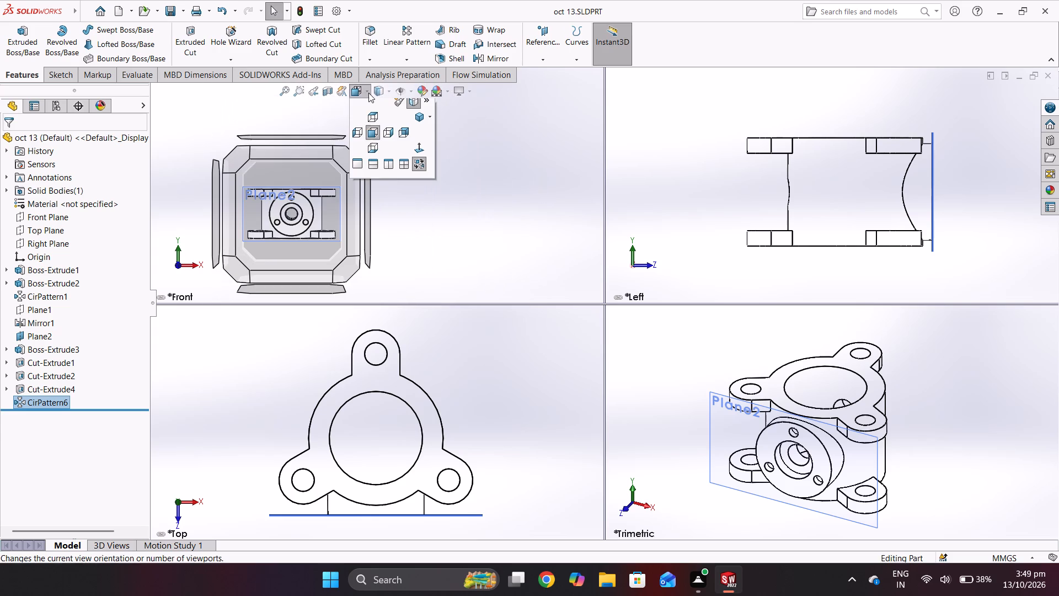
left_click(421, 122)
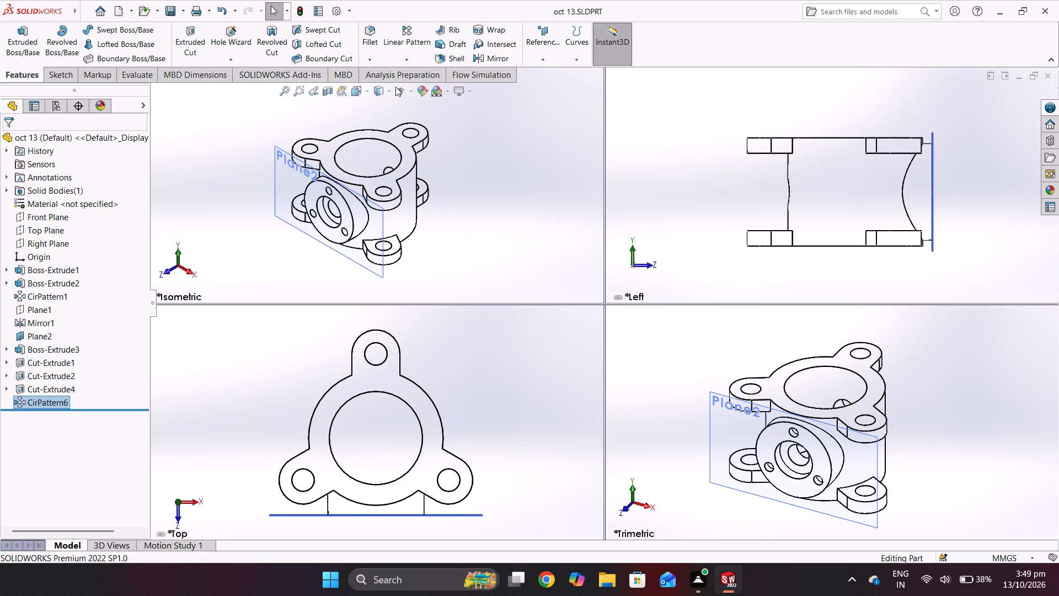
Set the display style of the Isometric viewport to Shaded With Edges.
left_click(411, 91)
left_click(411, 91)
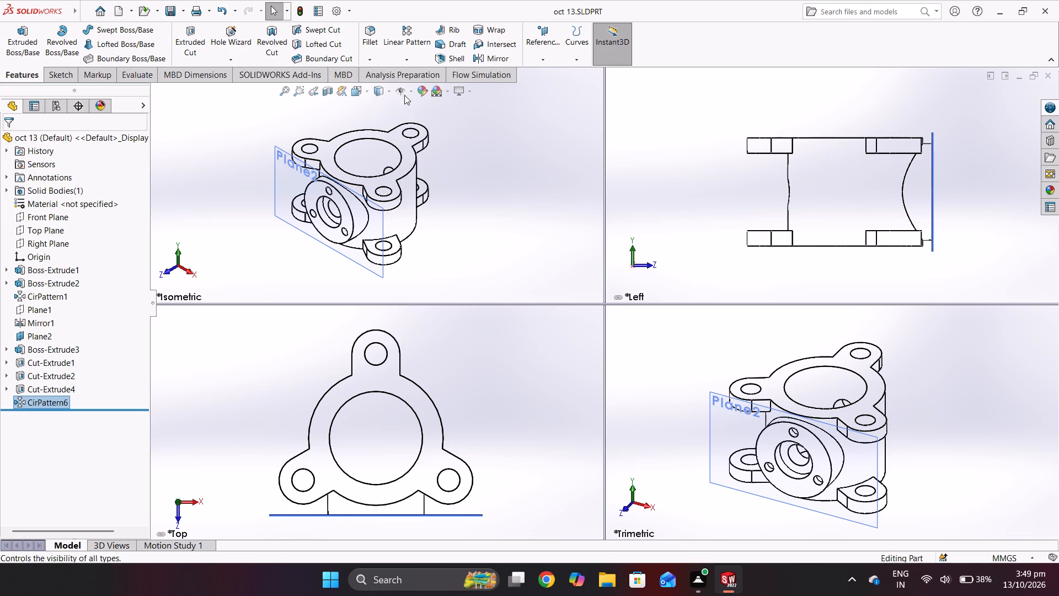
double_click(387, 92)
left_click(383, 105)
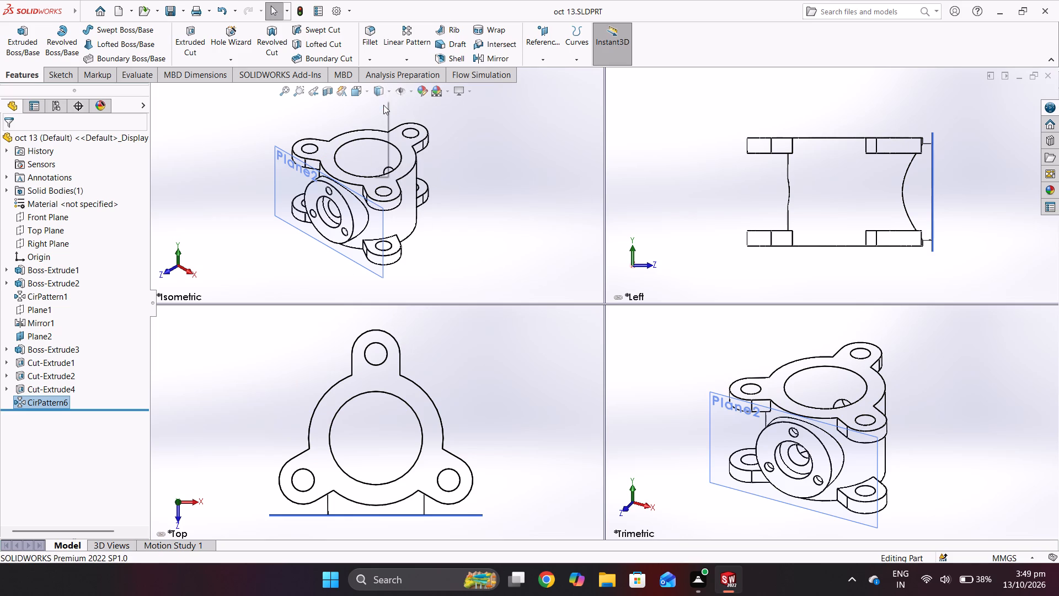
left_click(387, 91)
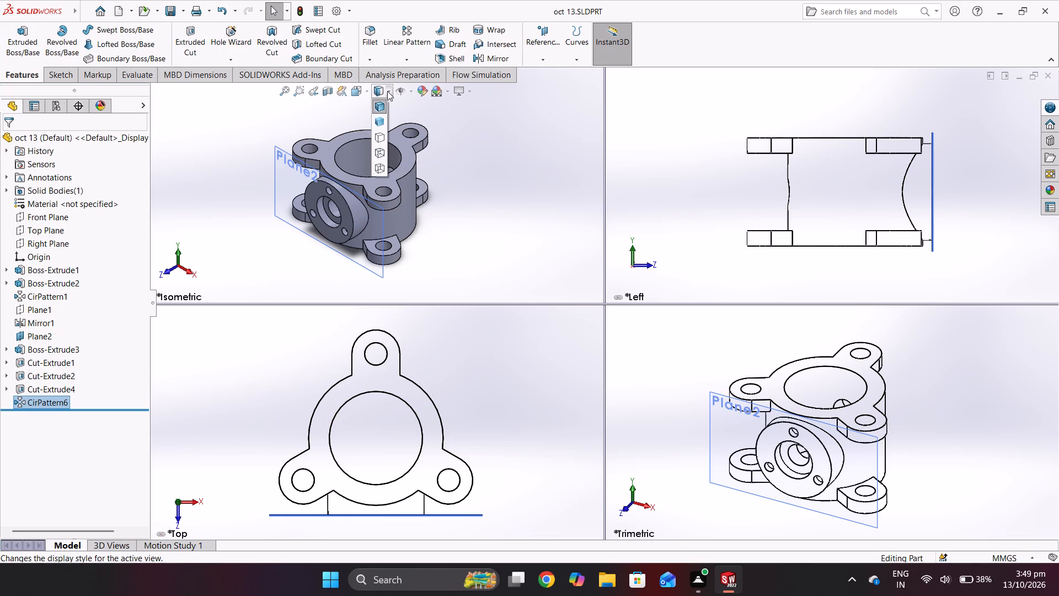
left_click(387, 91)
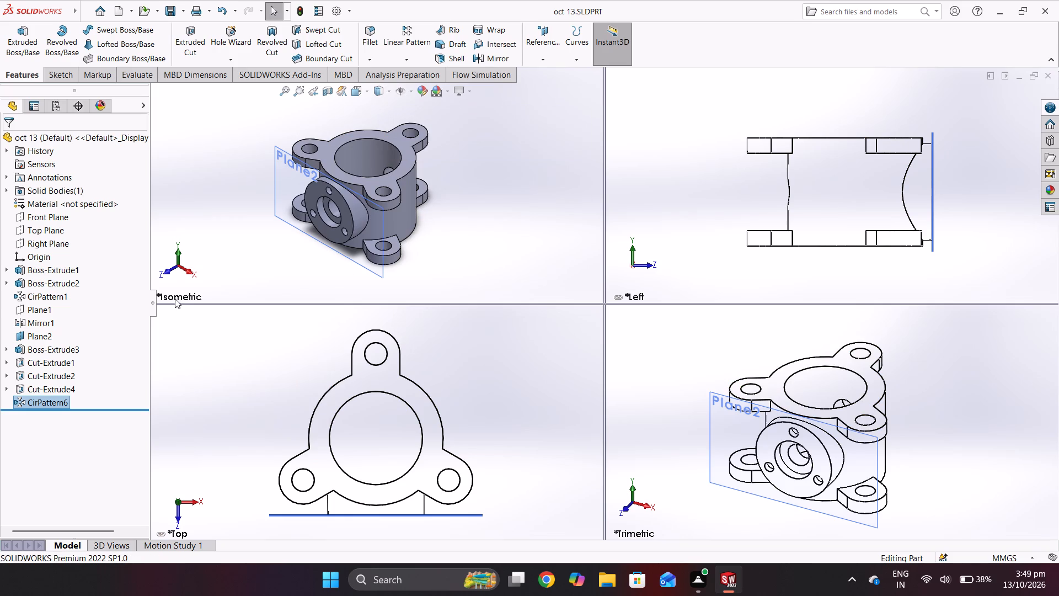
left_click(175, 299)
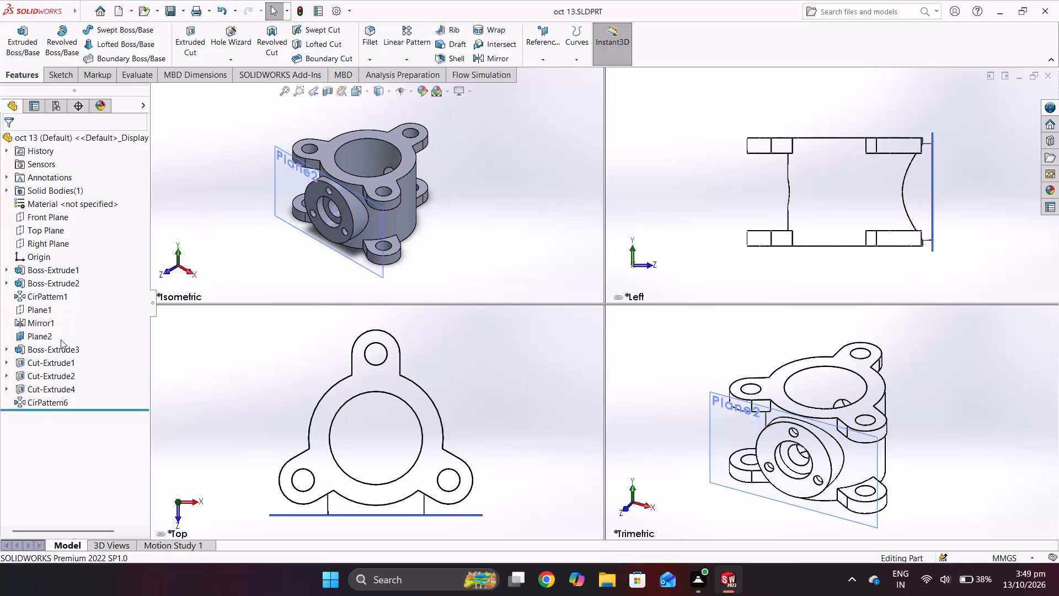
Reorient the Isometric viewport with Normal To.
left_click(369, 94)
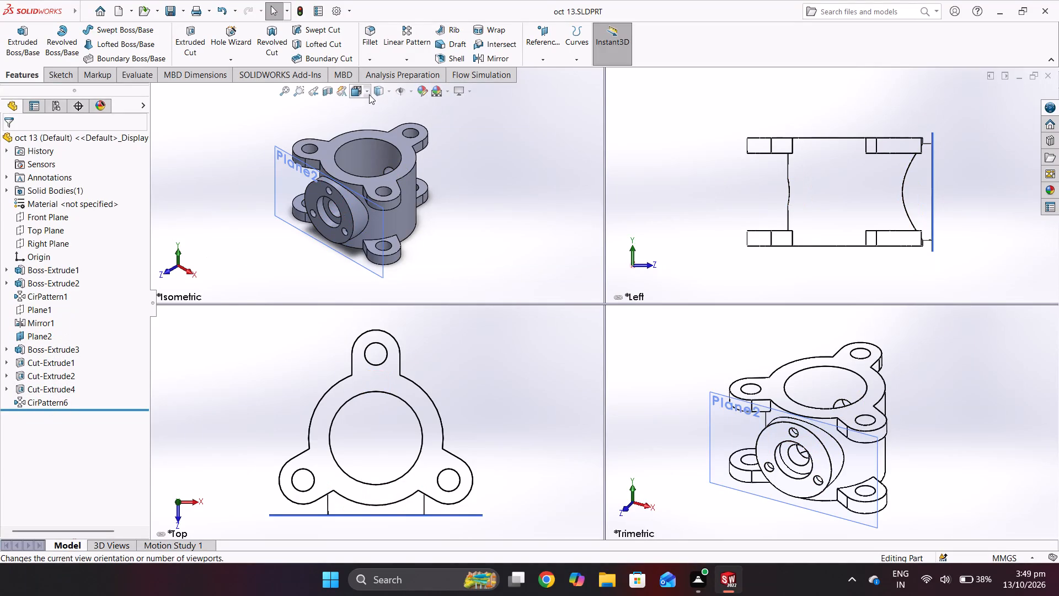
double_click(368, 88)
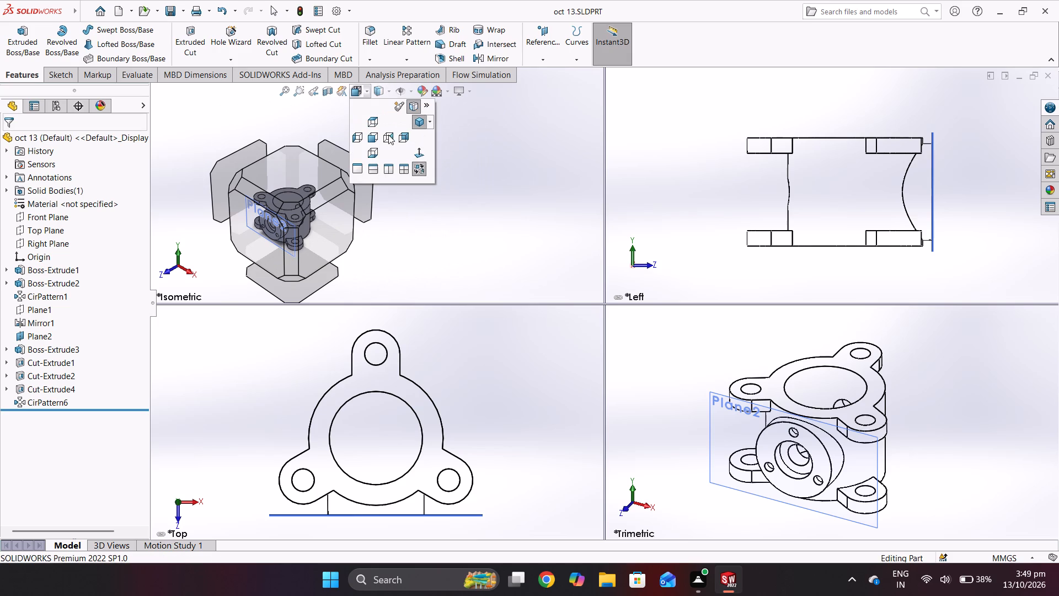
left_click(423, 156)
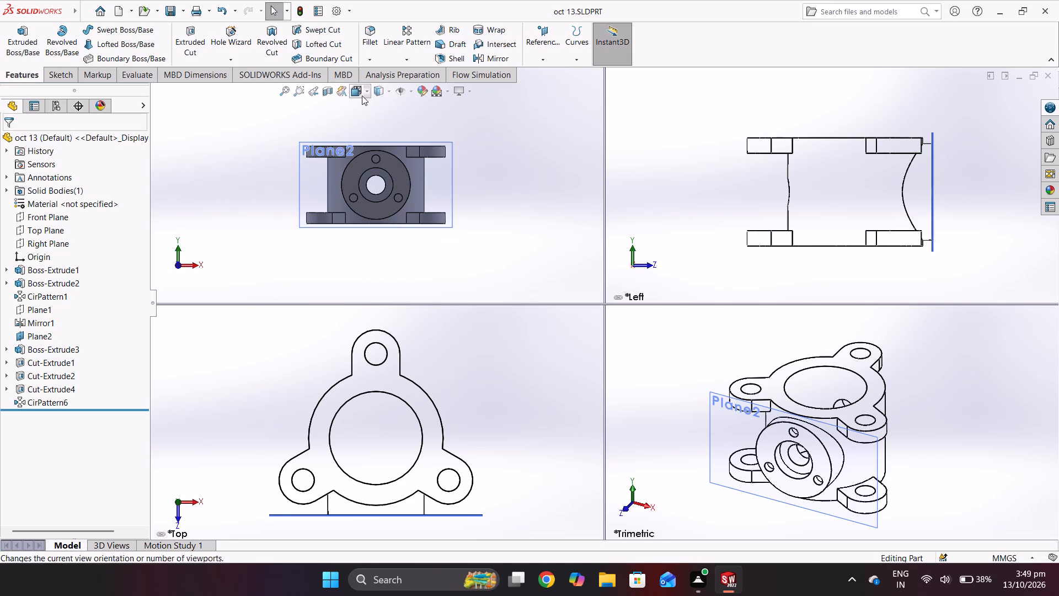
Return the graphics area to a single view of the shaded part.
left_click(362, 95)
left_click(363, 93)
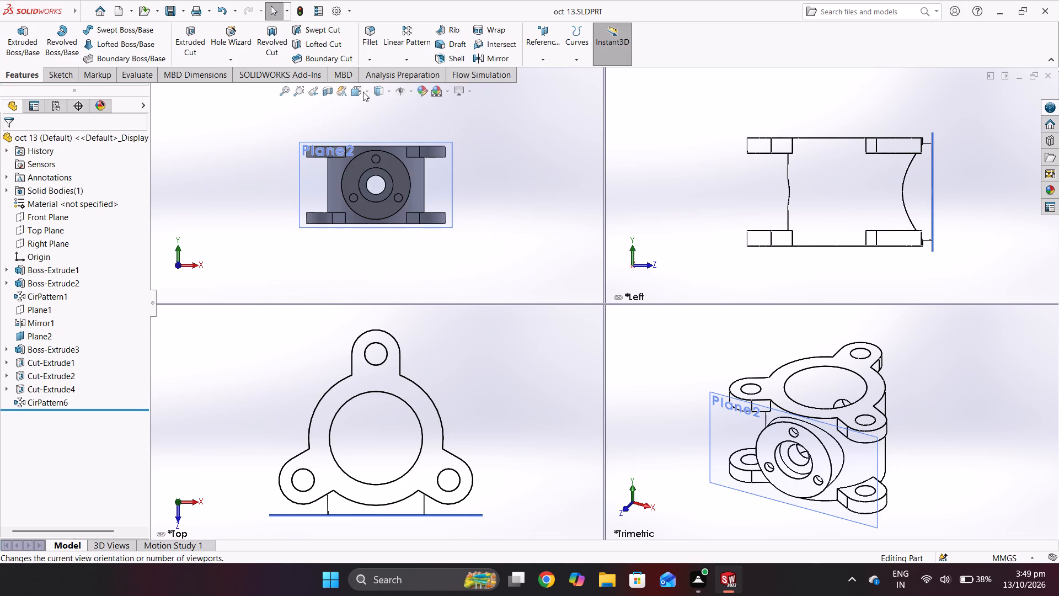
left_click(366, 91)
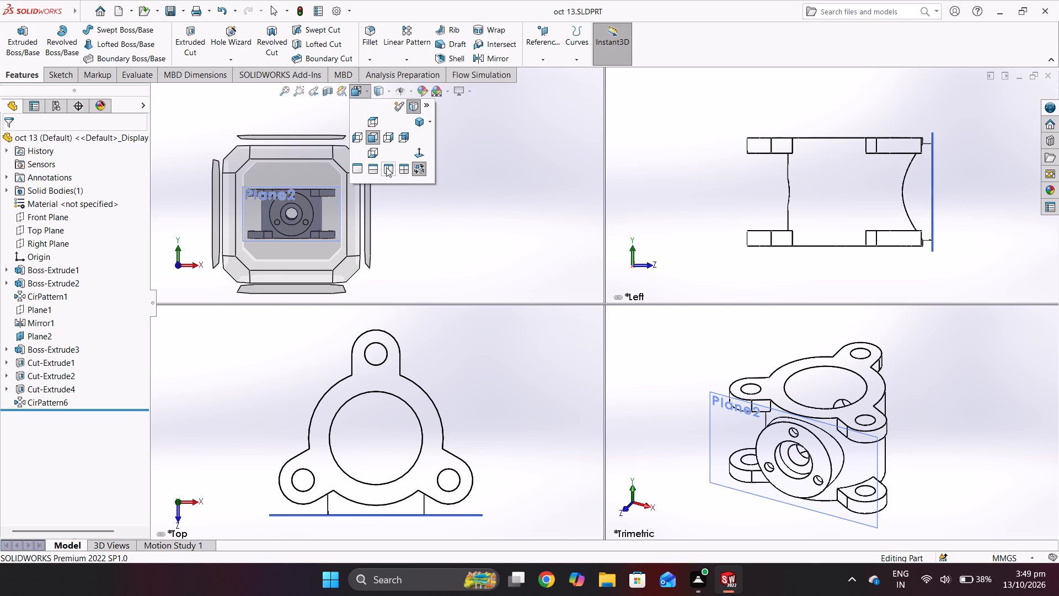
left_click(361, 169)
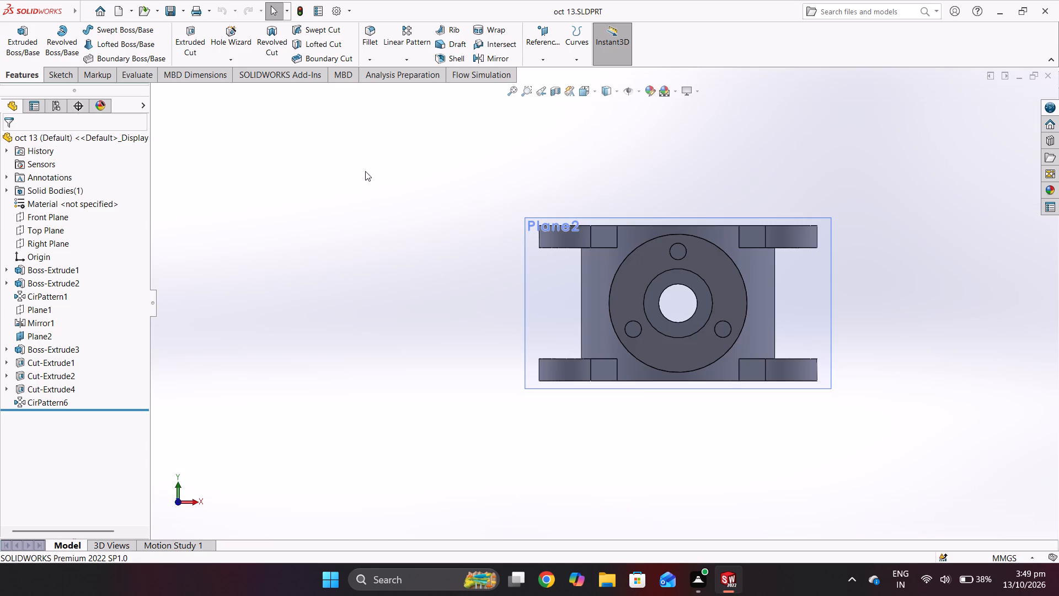
Browse the Decals, Scenes and Appearances categories of the appearance library.
scroll(859, 271, "down", 2)
middle_click_drag(848, 295, 830, 316)
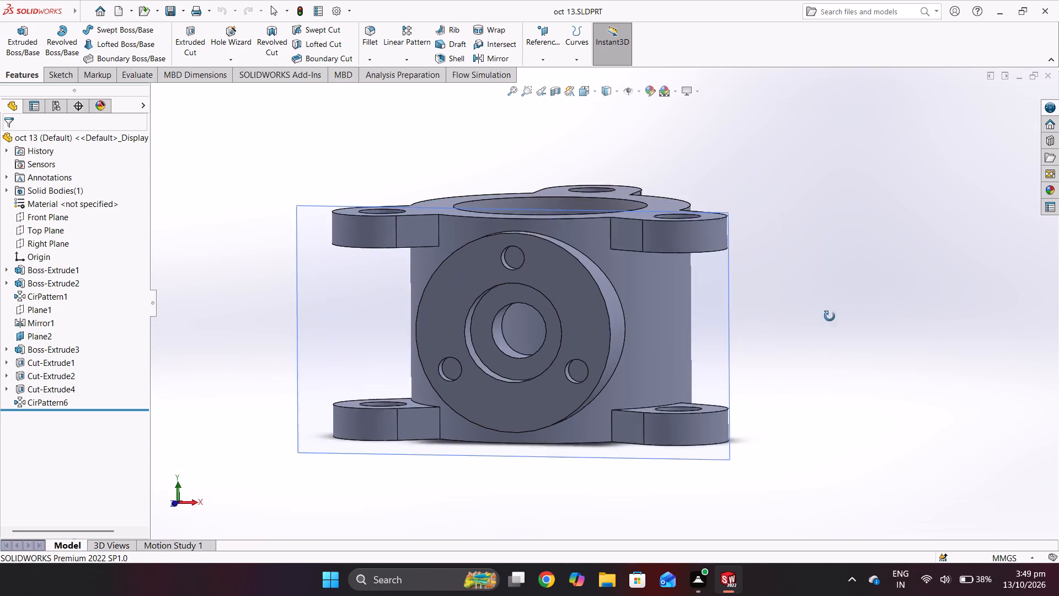
middle_click_drag(830, 316, 826, 338)
left_click(1049, 193)
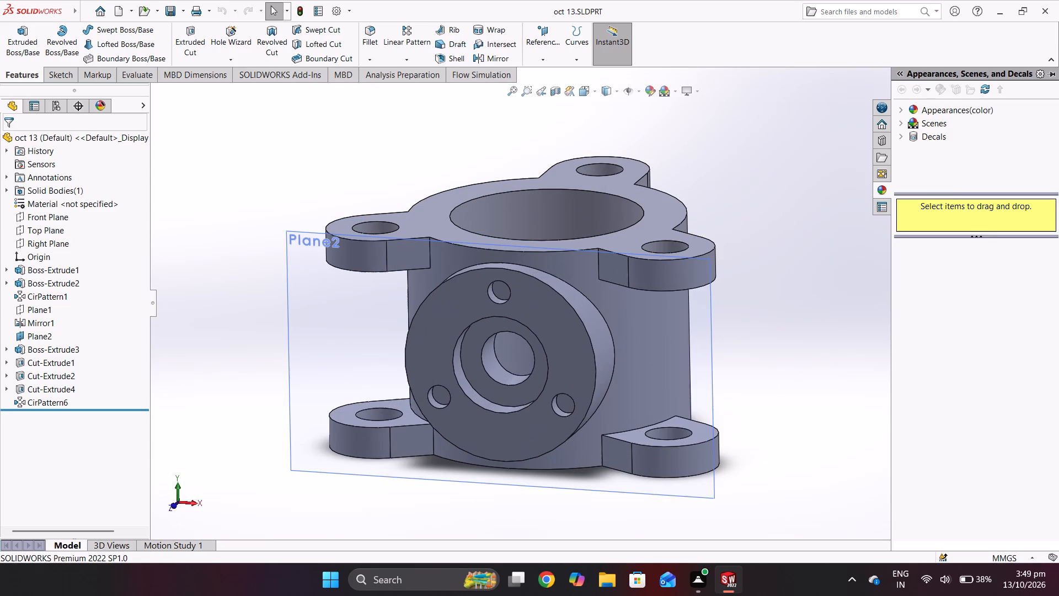
left_click(920, 139)
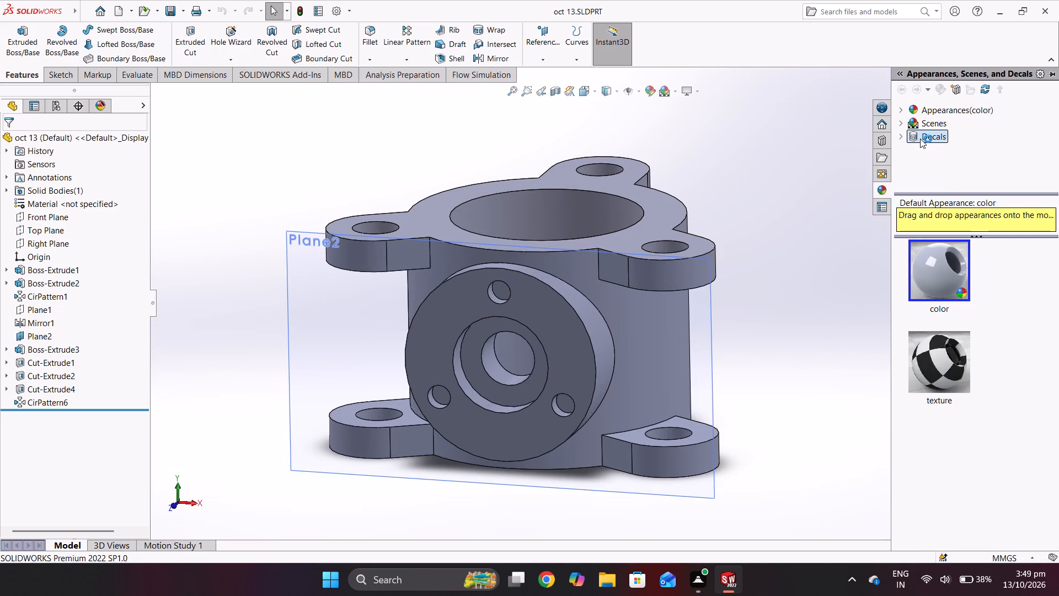
scroll(935, 370, "down", 9)
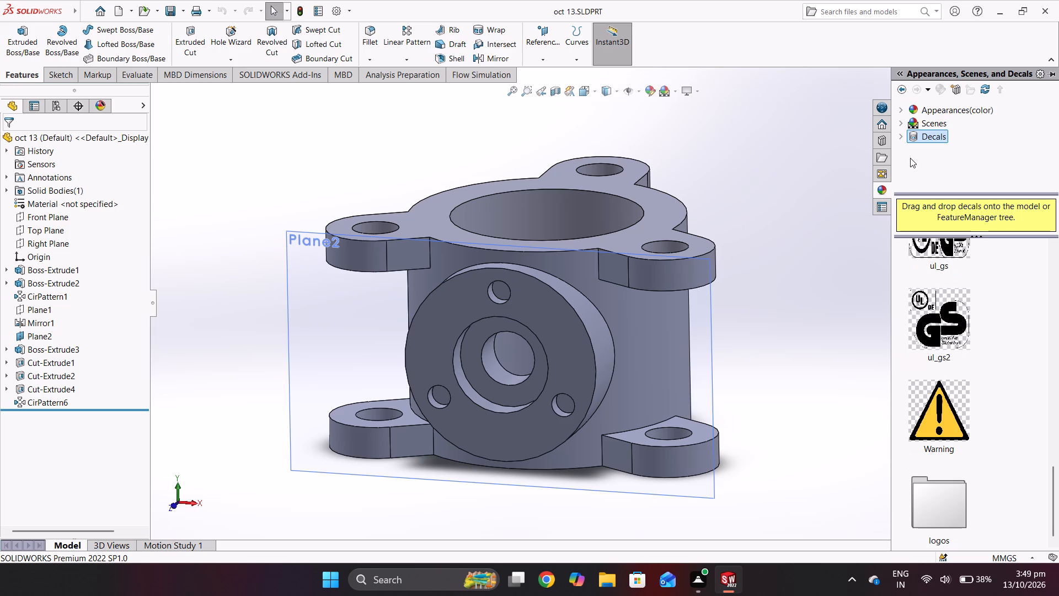
left_click(926, 116)
left_click(926, 112)
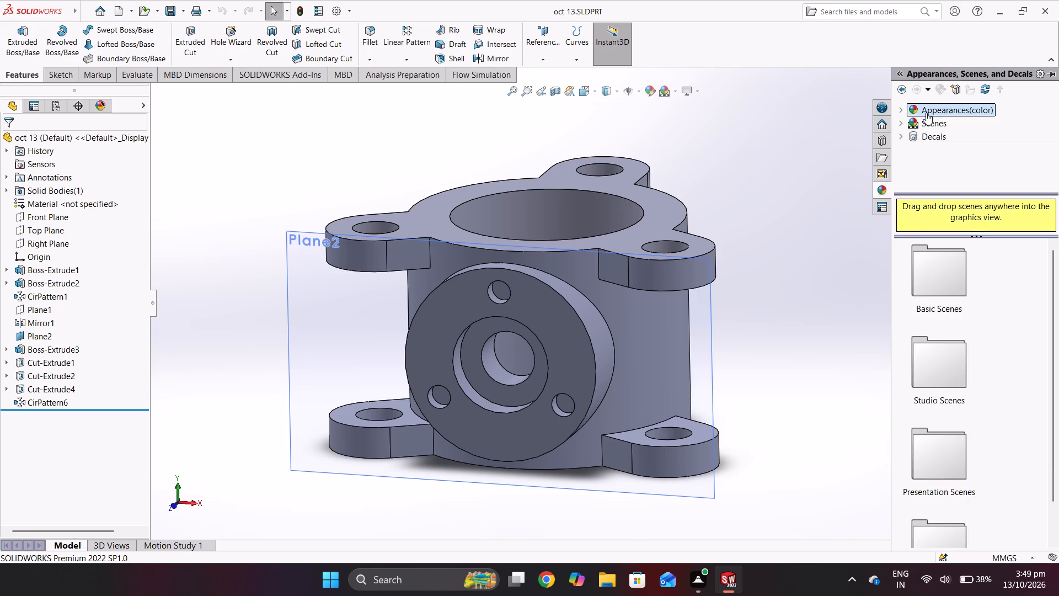
Apply the default color appearance from the appearance library to the part.
left_click(948, 276)
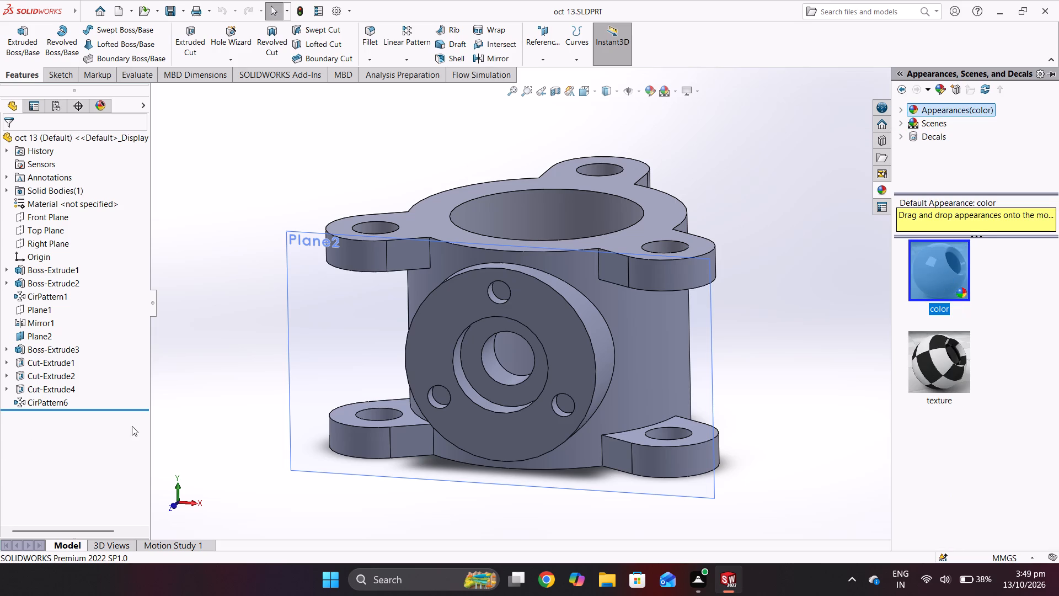
double_click(932, 280)
Drop the color appearance onto the main body's cylindrical outer wall and choose the Appearance Filter as its target option.
left_click_drag(934, 261, 655, 297)
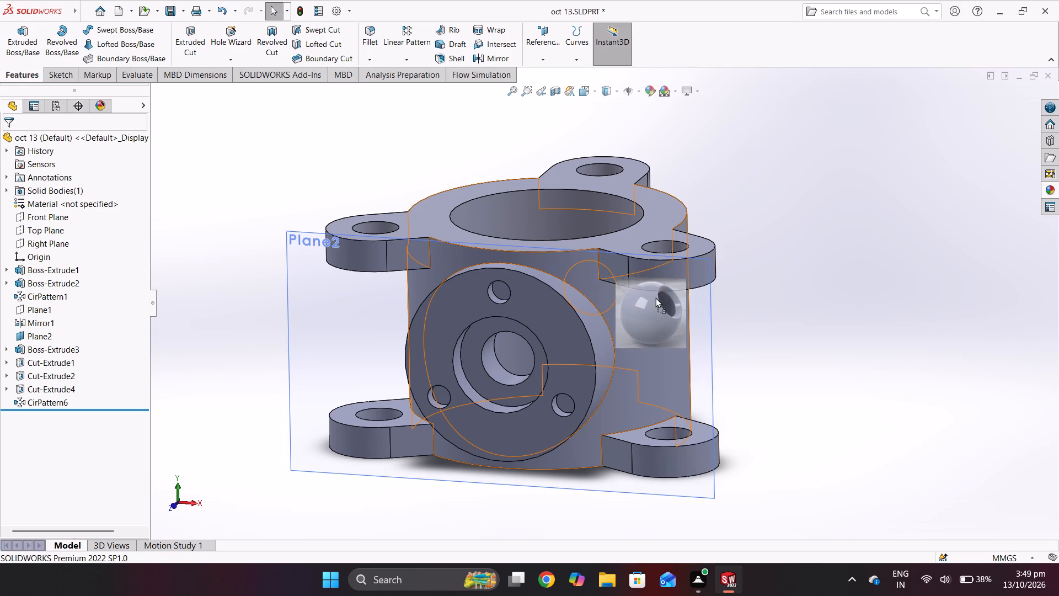
left_click_drag(655, 297, 652, 299)
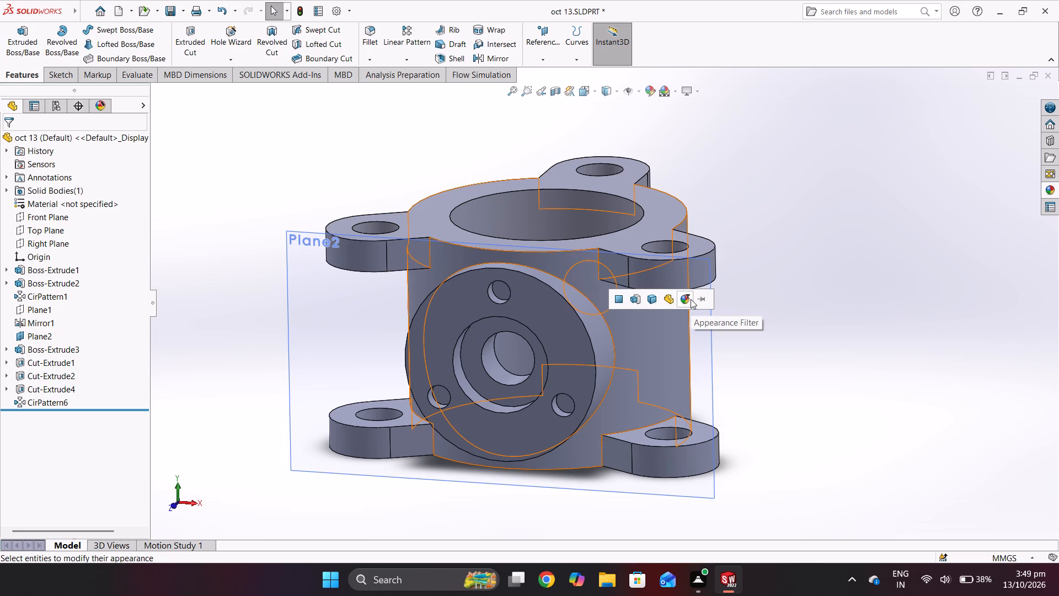
left_click(689, 299)
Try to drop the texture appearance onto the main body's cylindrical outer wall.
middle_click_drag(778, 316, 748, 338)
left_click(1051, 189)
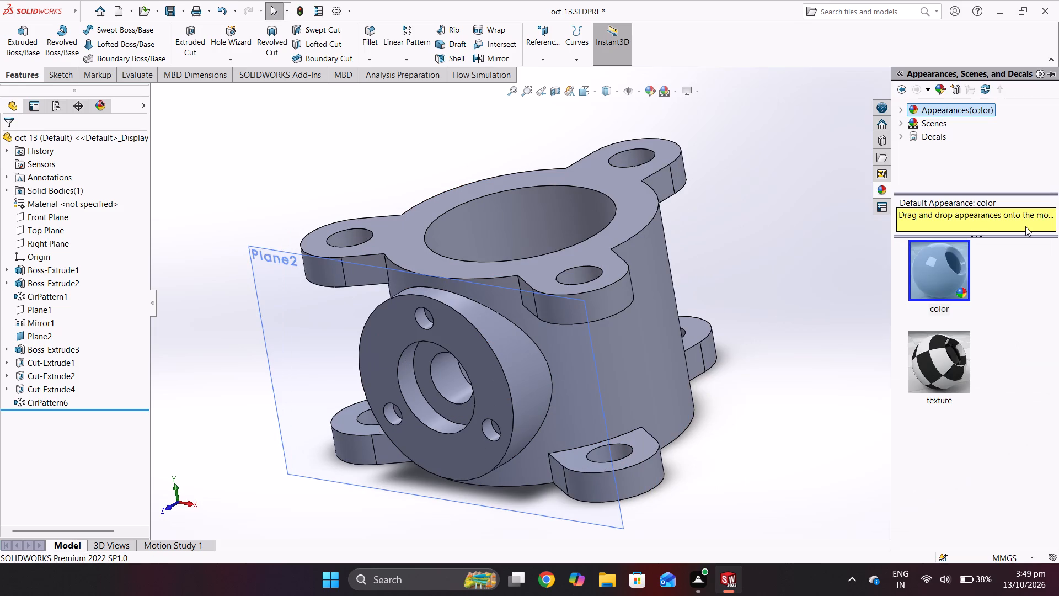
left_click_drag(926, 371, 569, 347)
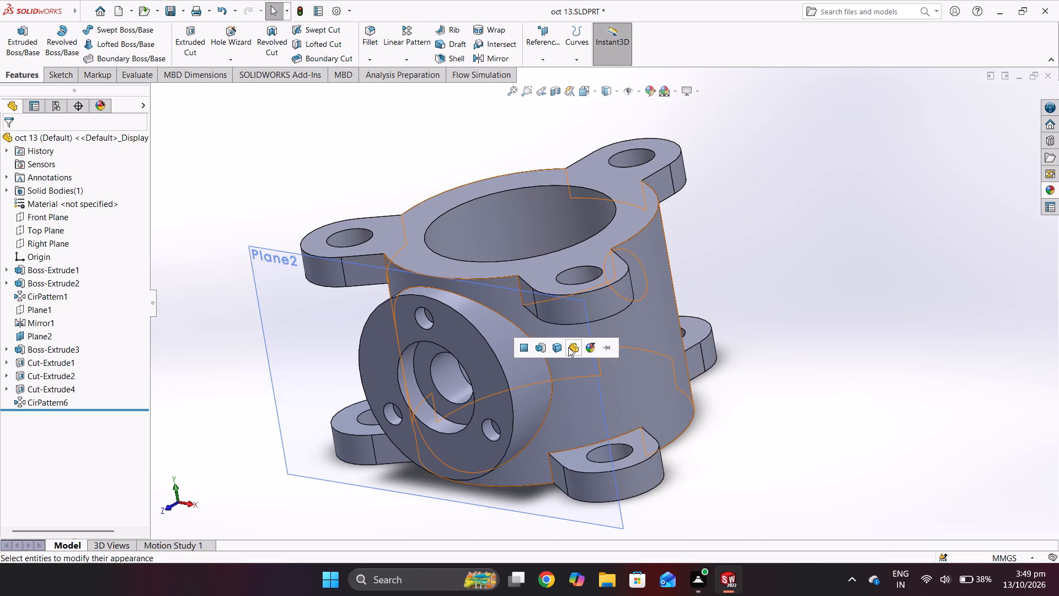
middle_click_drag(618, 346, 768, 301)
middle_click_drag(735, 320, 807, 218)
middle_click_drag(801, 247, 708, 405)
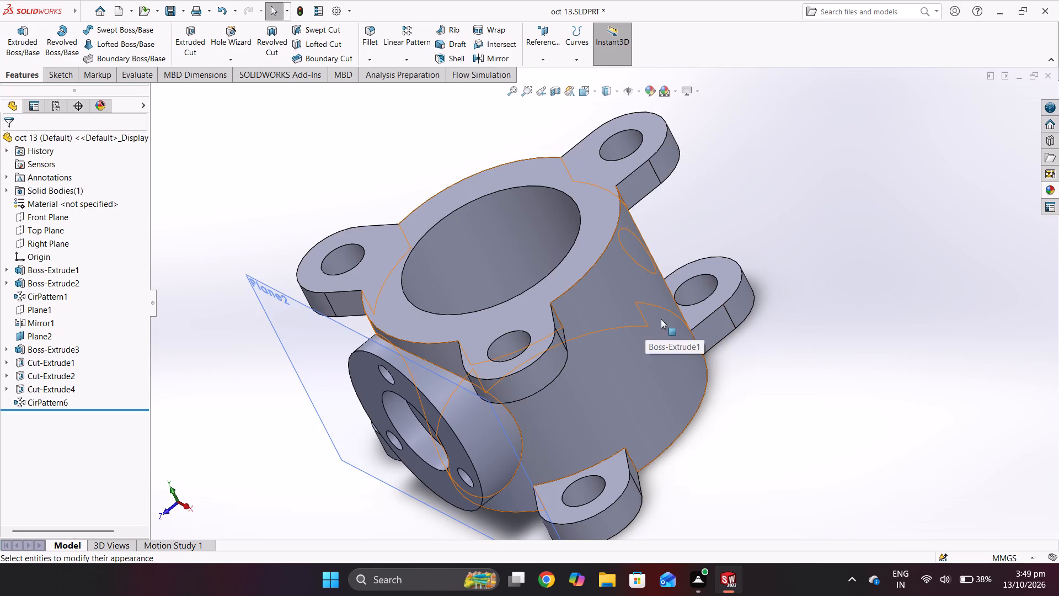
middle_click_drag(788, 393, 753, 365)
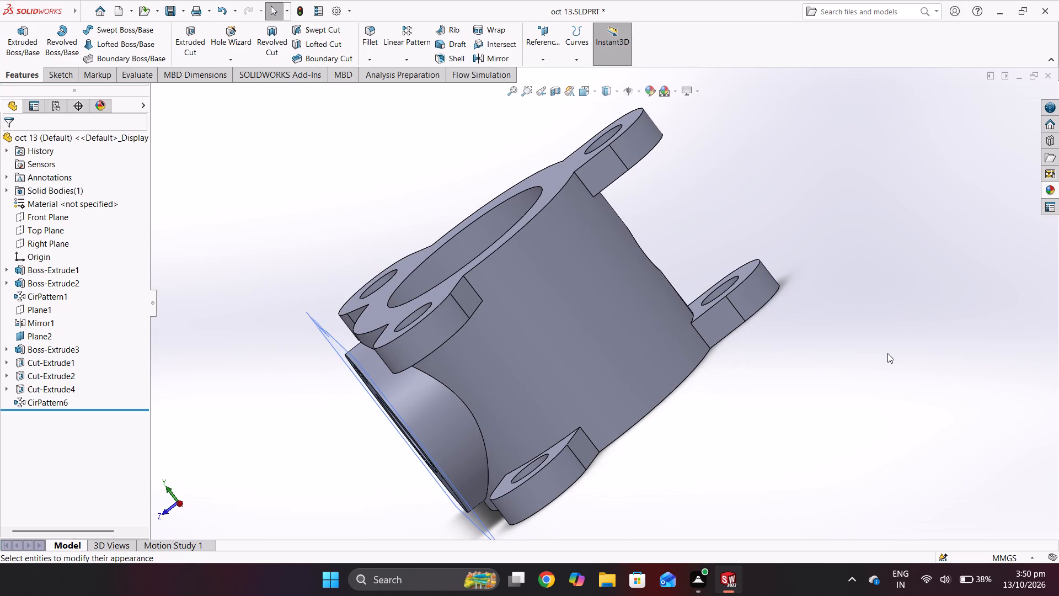
Apply the black-and-white checkered texture appearance to the whole part.
left_click(1053, 189)
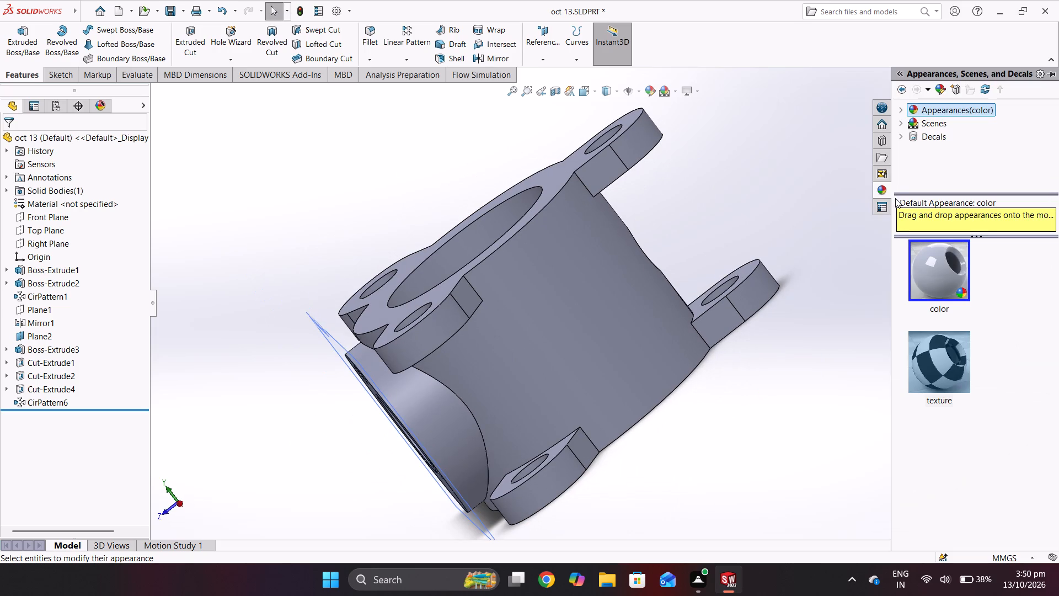
left_click(928, 271)
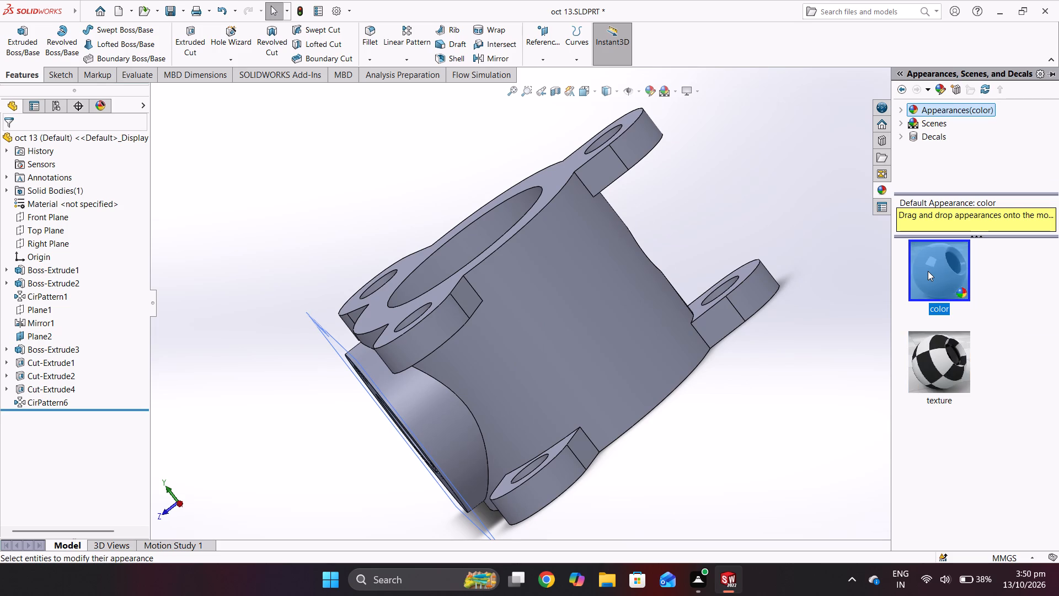
double_click(928, 271)
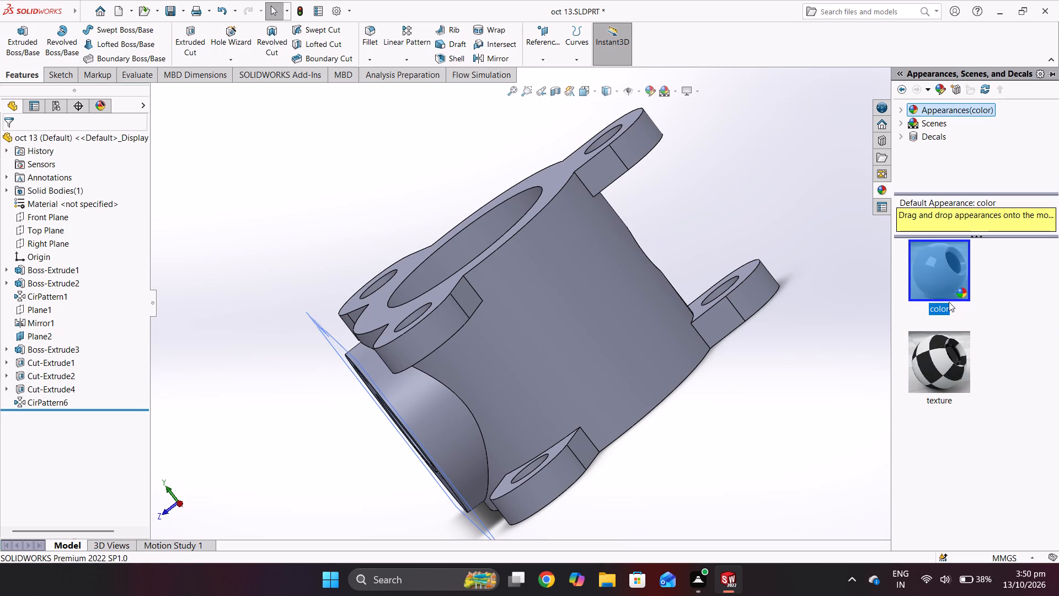
double_click(955, 344)
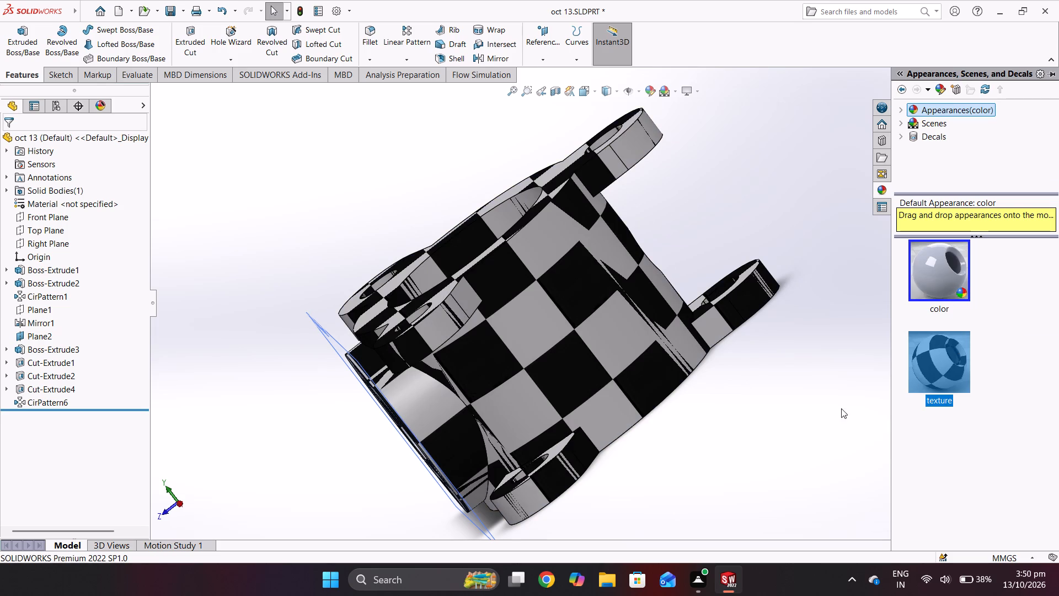
scroll(1050, 265, "down", 1)
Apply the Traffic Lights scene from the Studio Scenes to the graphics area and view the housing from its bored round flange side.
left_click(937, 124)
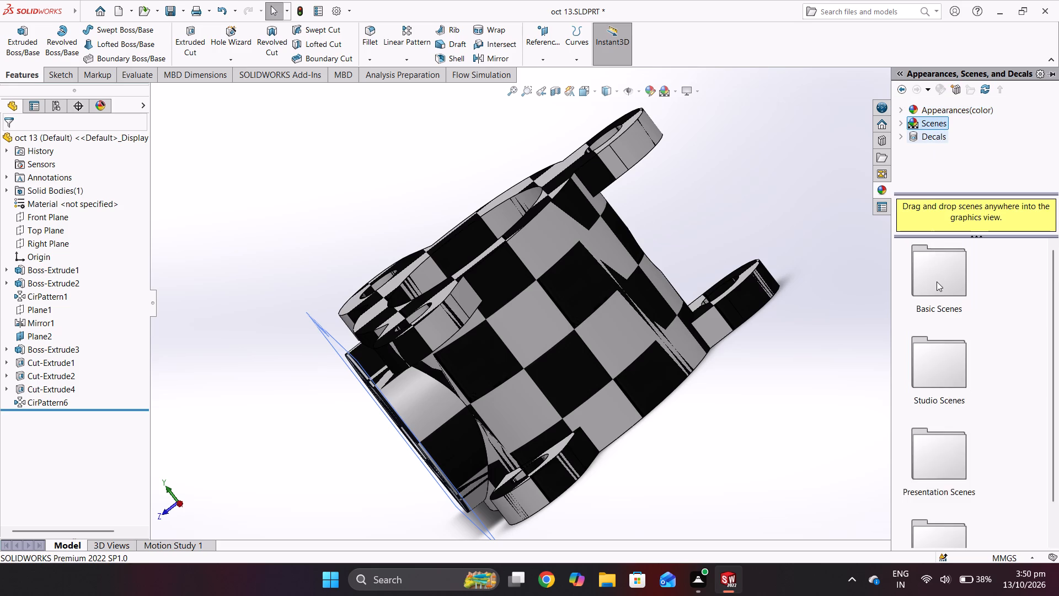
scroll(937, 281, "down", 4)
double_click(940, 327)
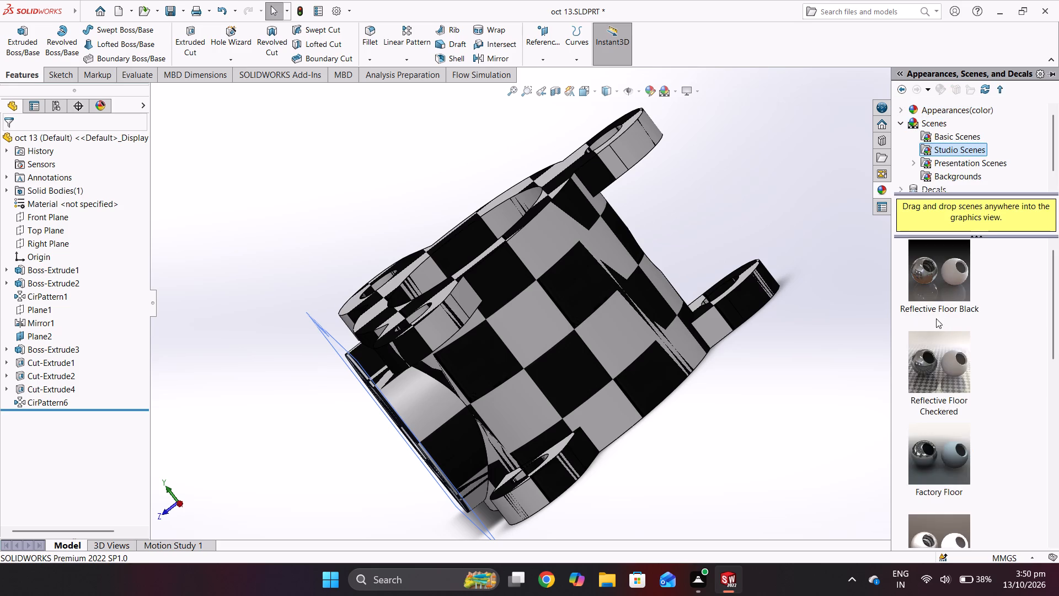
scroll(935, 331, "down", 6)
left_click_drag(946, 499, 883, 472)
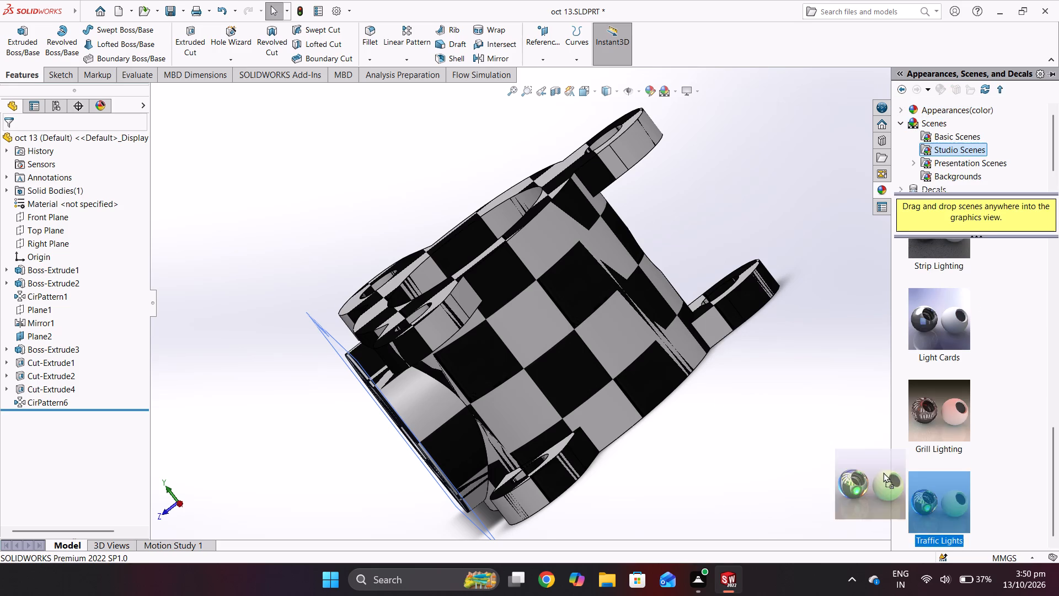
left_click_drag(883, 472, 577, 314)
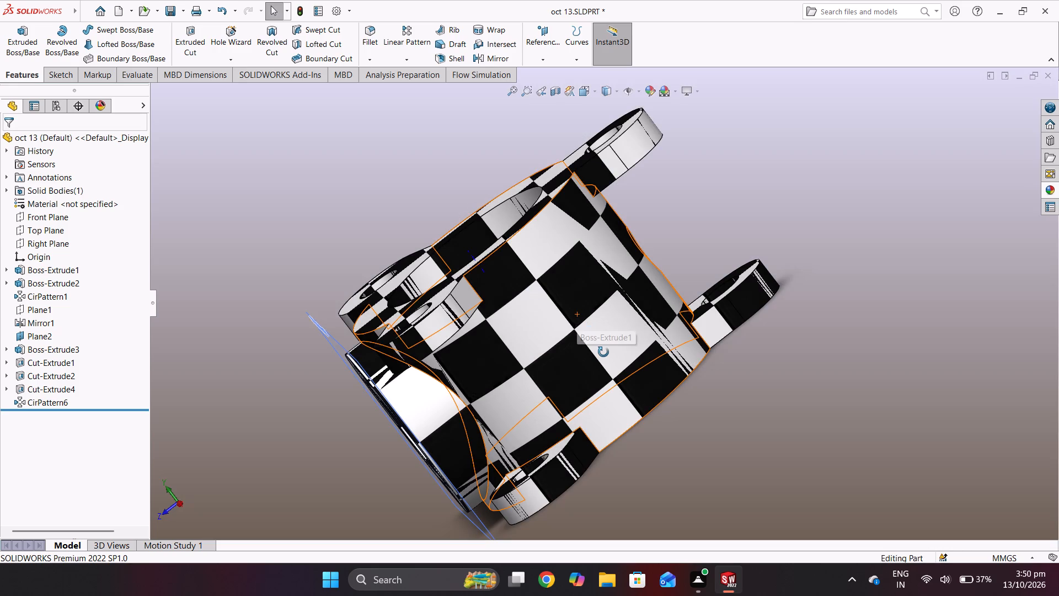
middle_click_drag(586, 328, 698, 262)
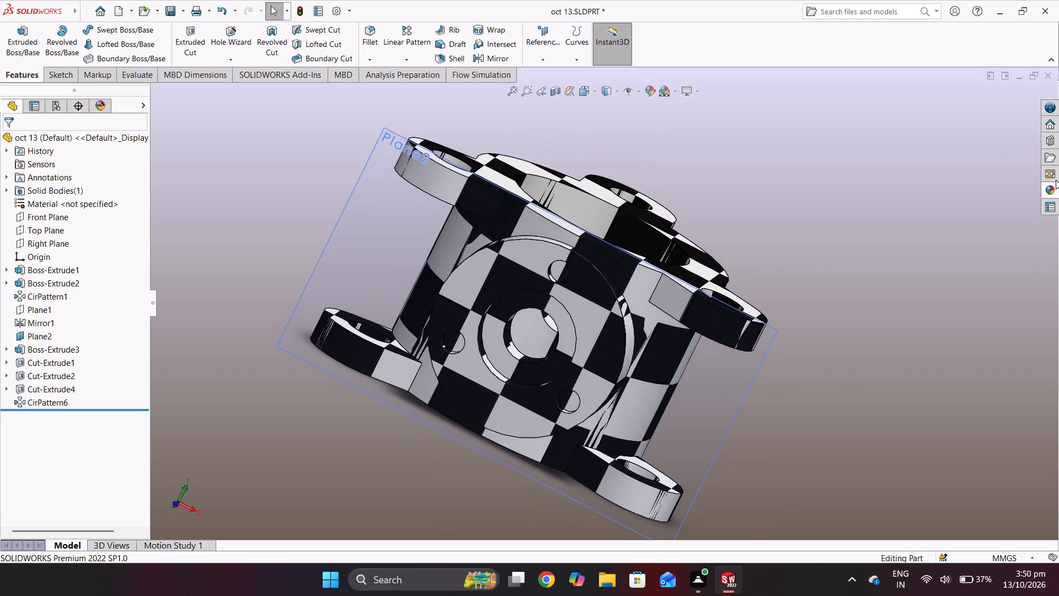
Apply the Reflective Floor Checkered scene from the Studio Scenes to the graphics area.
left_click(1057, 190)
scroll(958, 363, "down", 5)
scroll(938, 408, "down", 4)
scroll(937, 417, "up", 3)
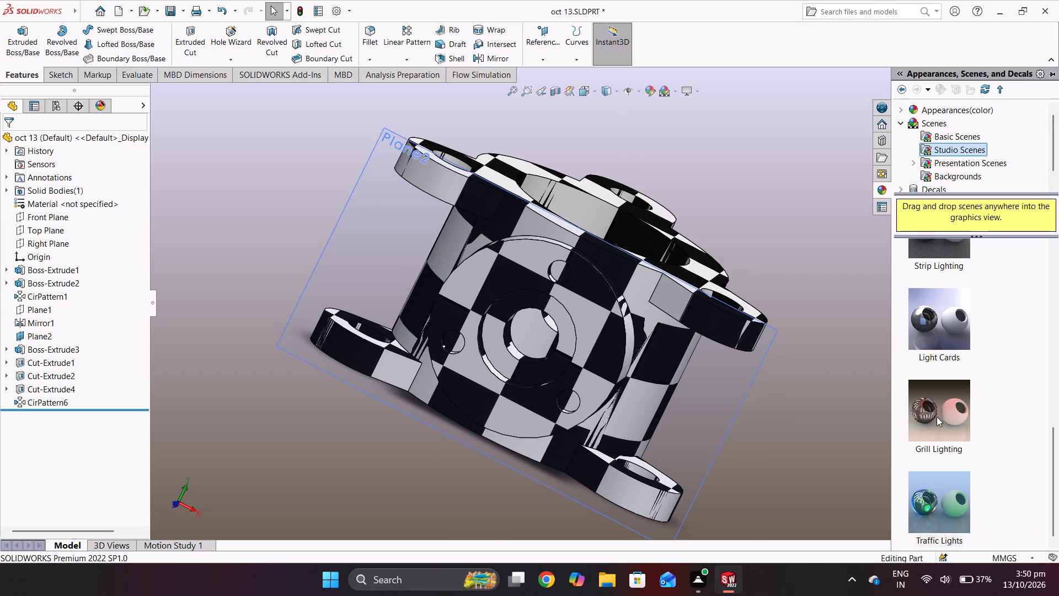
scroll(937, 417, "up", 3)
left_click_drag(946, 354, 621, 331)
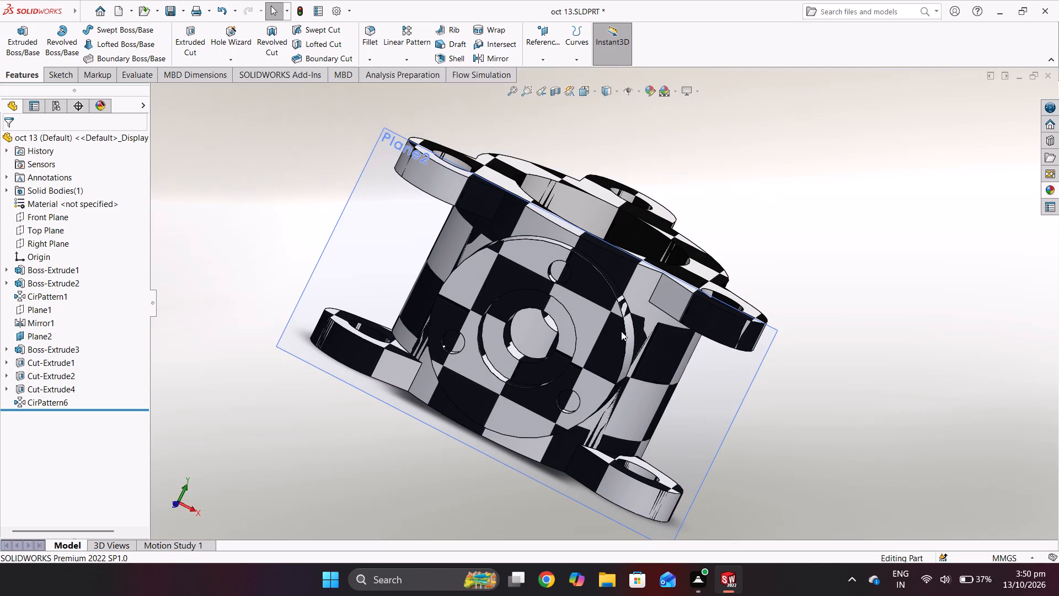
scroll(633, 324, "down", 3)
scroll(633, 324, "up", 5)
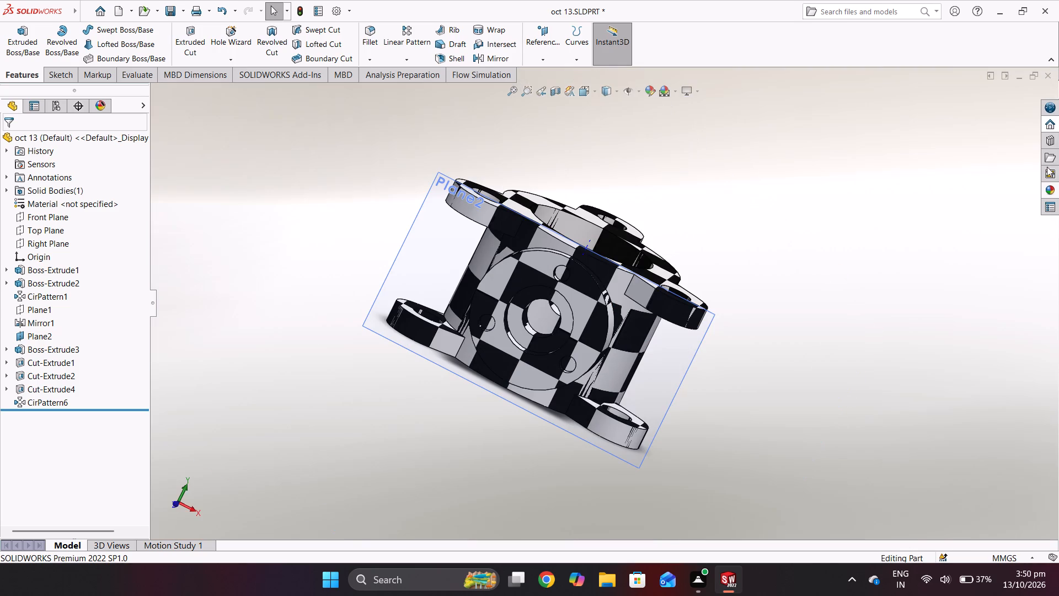
Apply the kitchen background scene from the Presentation Scenes to the graphics area.
left_click(1051, 187)
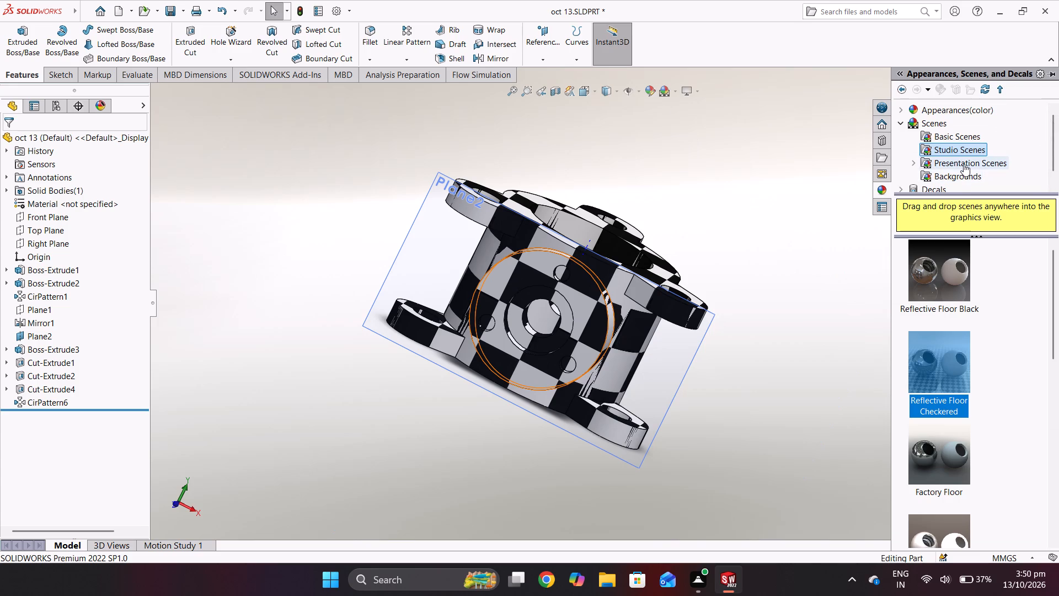
left_click(964, 164)
left_click_drag(949, 282, 823, 315)
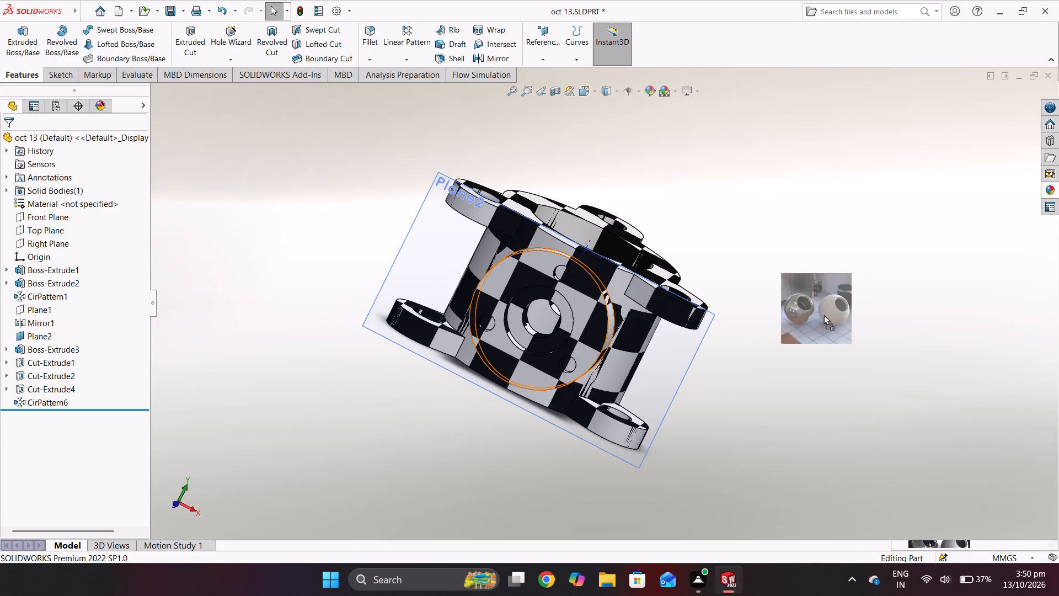
left_click_drag(823, 315, 604, 327)
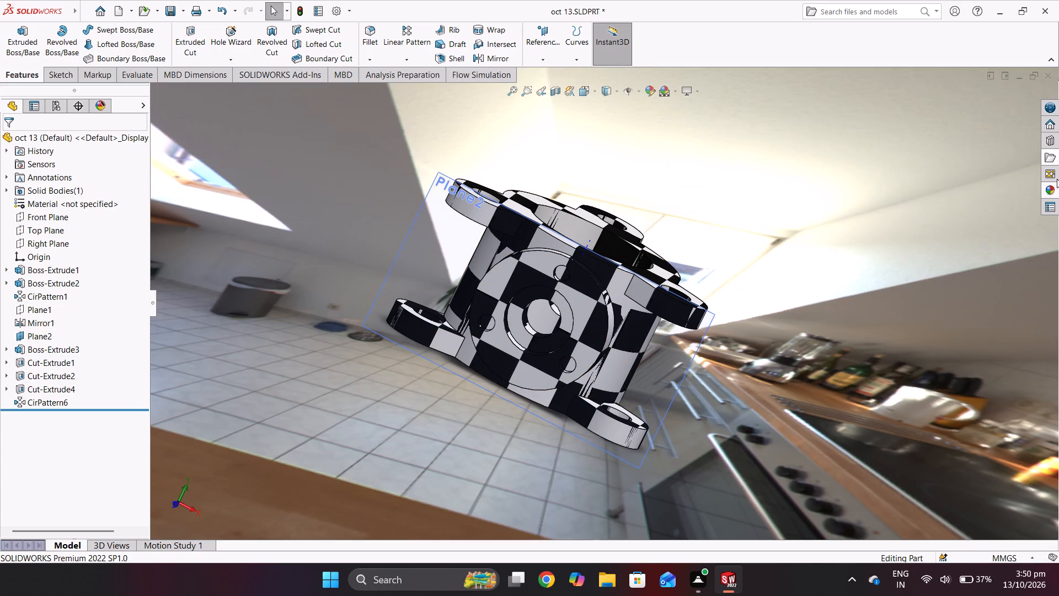
Browse the remaining Presentation Scenes, the Urban 2 folder and the Decals category of the library.
left_click(1057, 194)
scroll(951, 295, "down", 2)
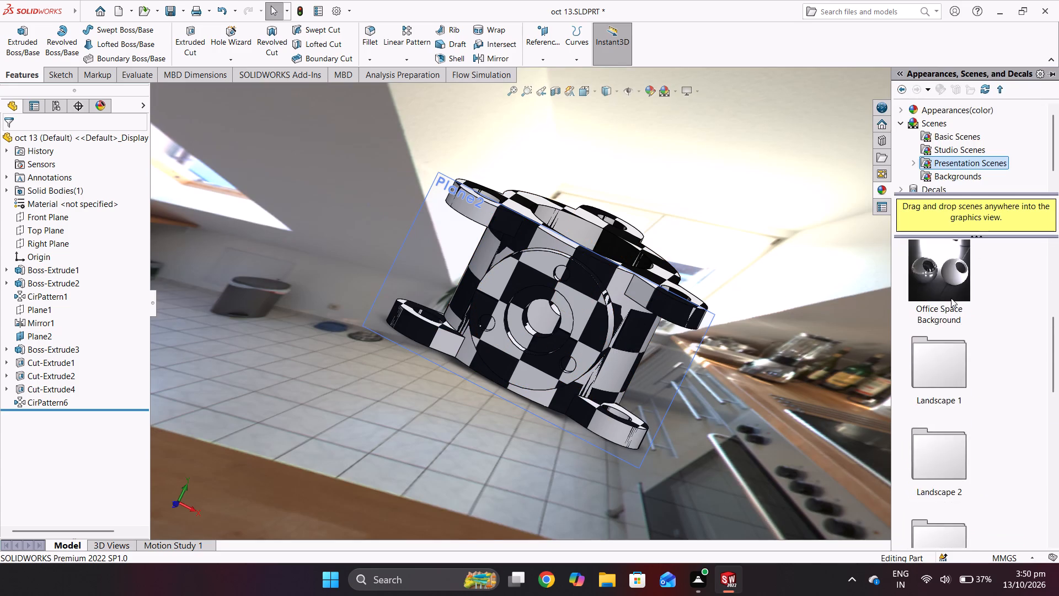
scroll(959, 310, "down", 4)
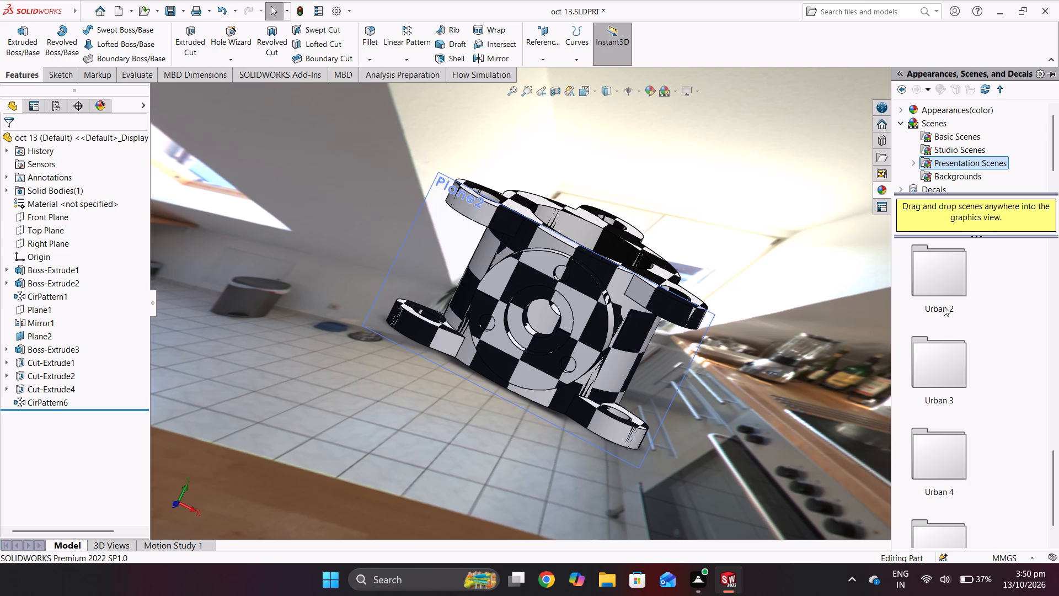
left_click(949, 291)
left_click(949, 291)
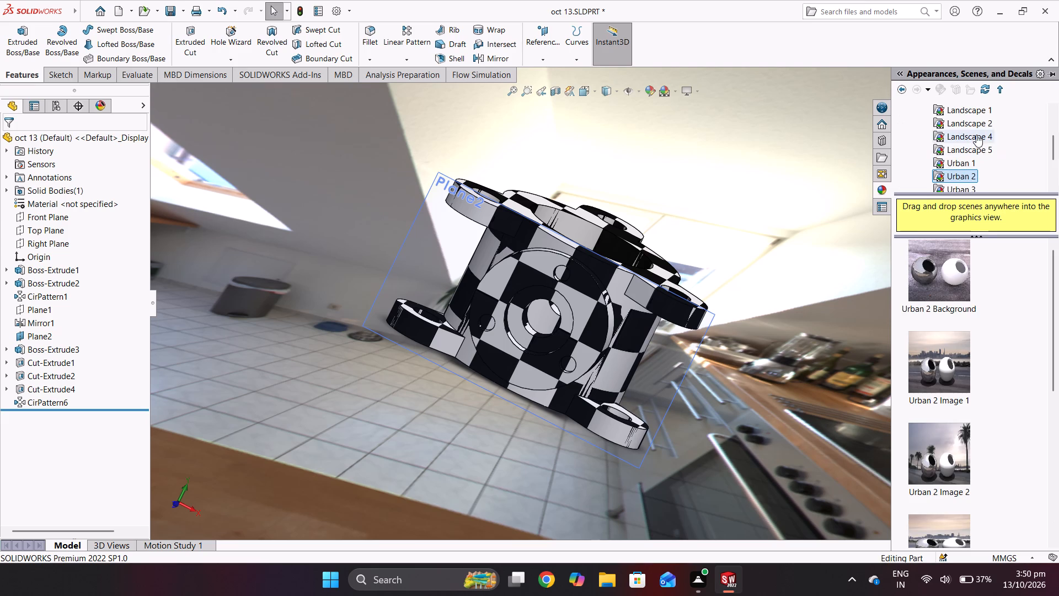
scroll(983, 173, "down", 2)
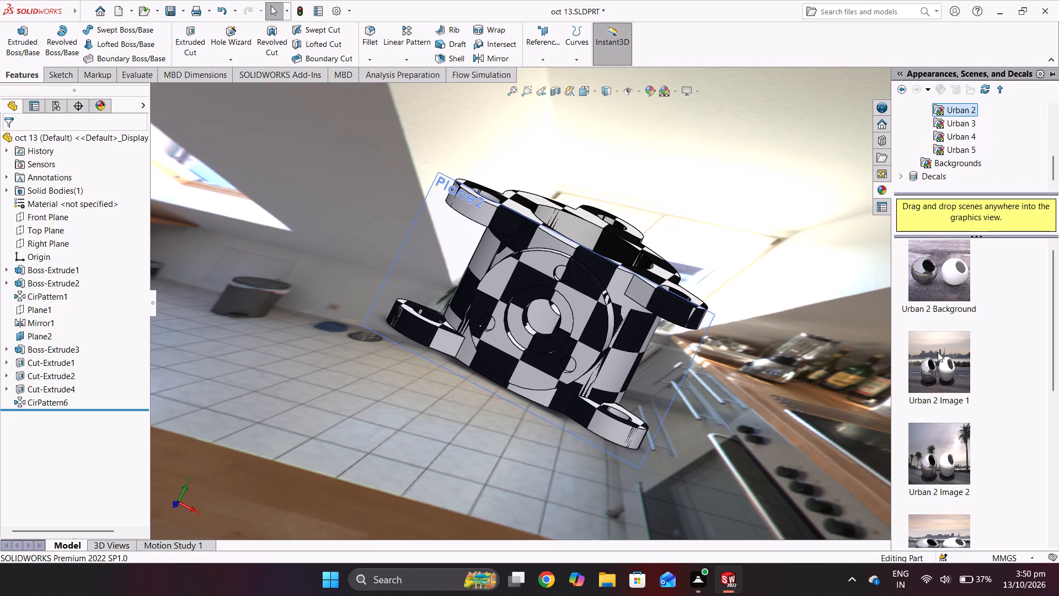
scroll(938, 352, "down", 8)
scroll(938, 351, "up", 5)
scroll(951, 166, "up", 1)
scroll(951, 164, "down", 2)
double_click(937, 180)
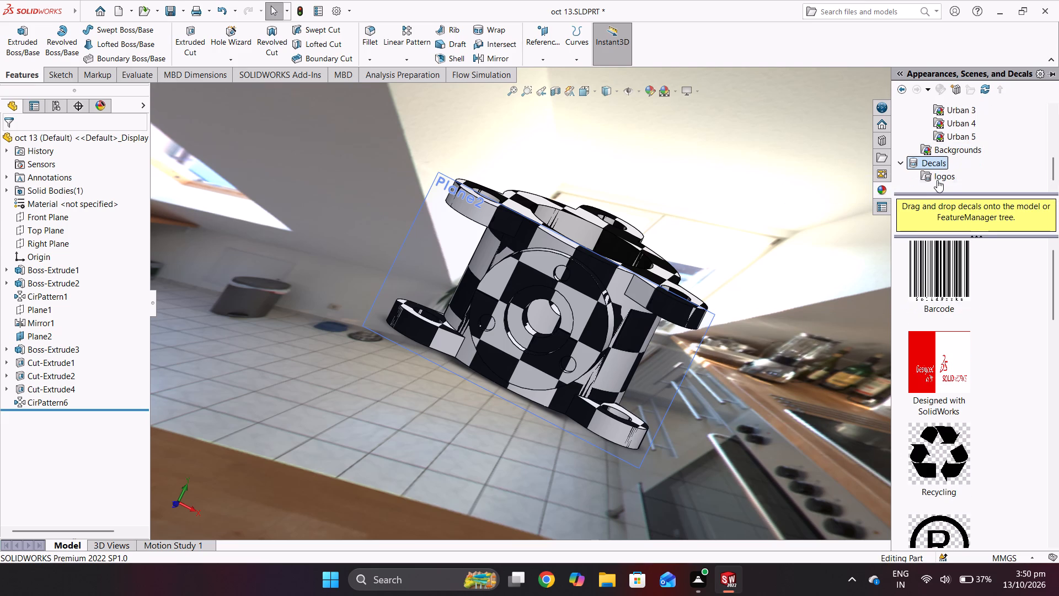
scroll(942, 174, "up", 8)
double_click(947, 122)
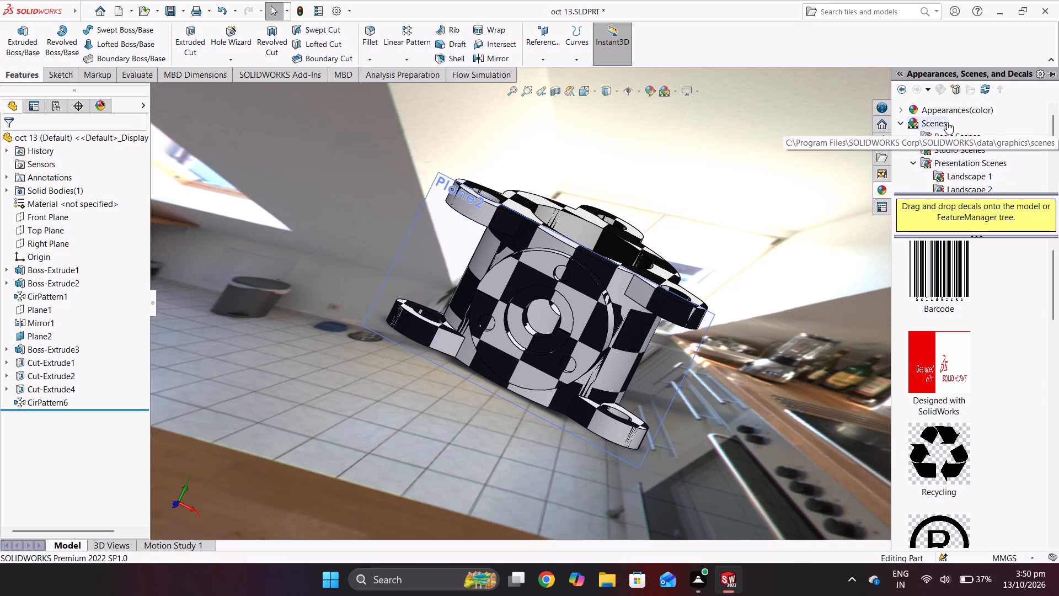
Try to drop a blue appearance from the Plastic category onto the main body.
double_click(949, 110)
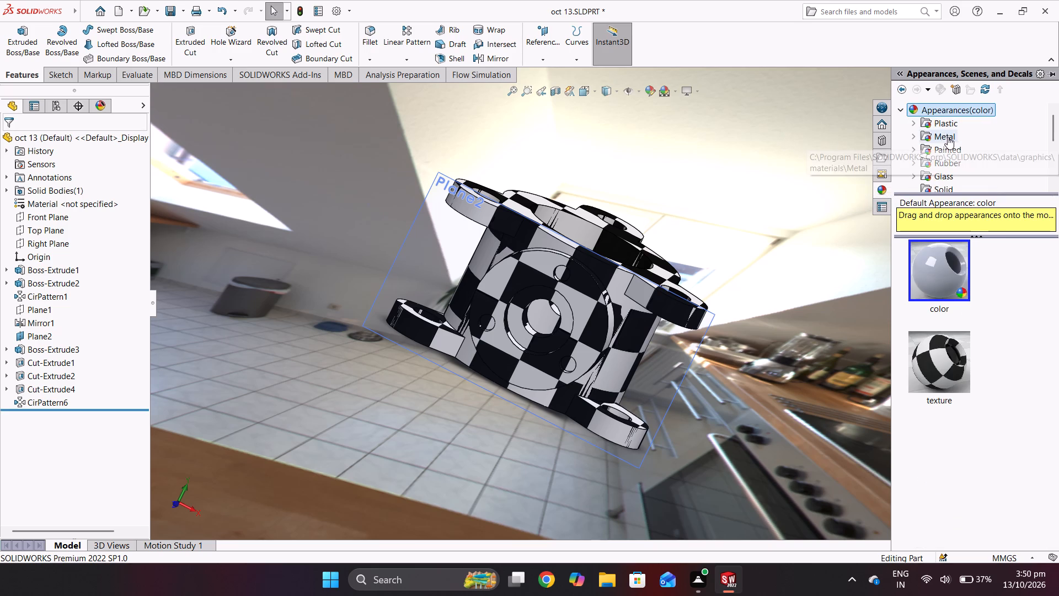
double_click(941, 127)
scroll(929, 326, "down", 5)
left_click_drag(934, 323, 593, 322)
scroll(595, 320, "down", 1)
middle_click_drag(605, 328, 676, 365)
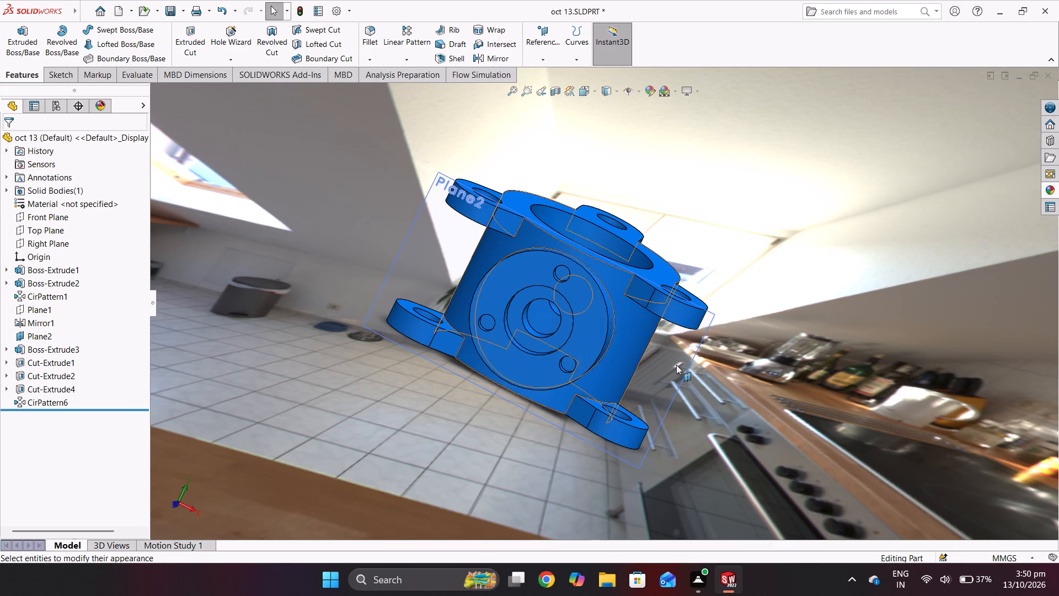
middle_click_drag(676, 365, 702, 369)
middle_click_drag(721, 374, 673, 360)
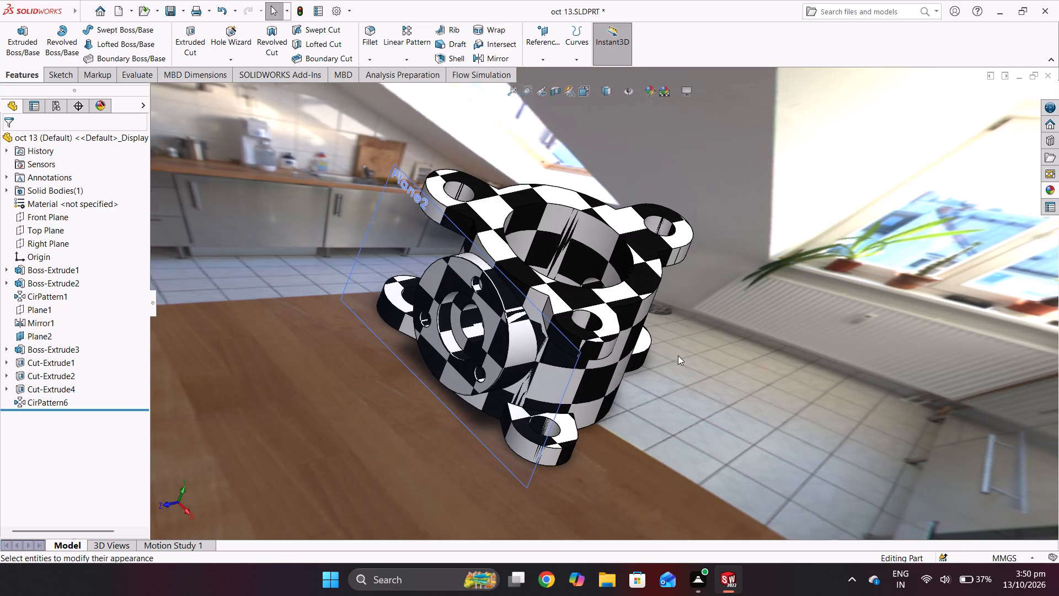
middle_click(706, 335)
Look through the appearance categories and the top-level Scenes folders of the library for something to apply to the housing.
left_click(635, 313)
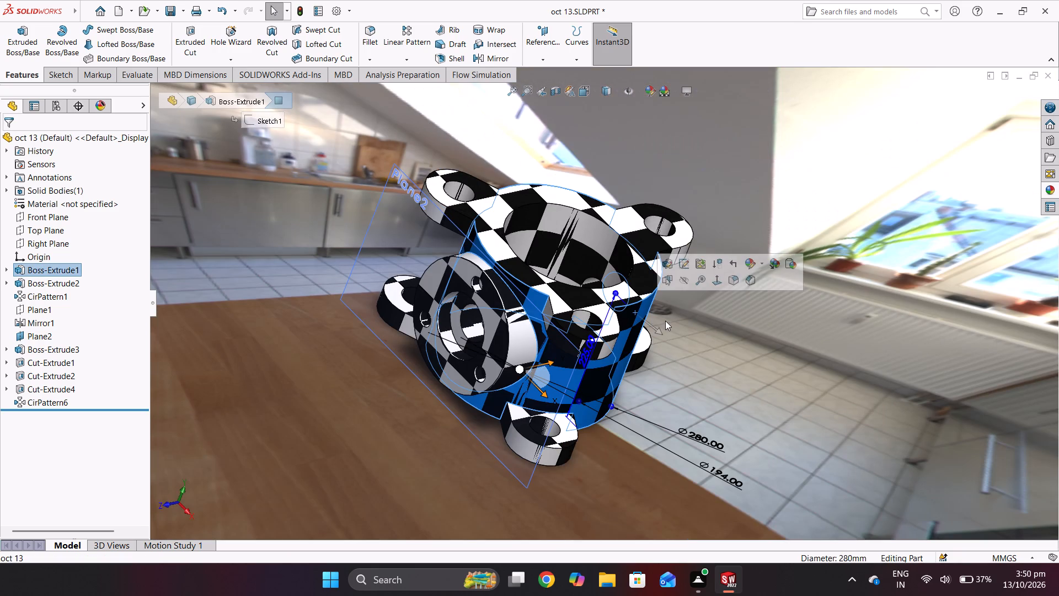
middle_click_drag(725, 363, 676, 302)
left_click(1047, 191)
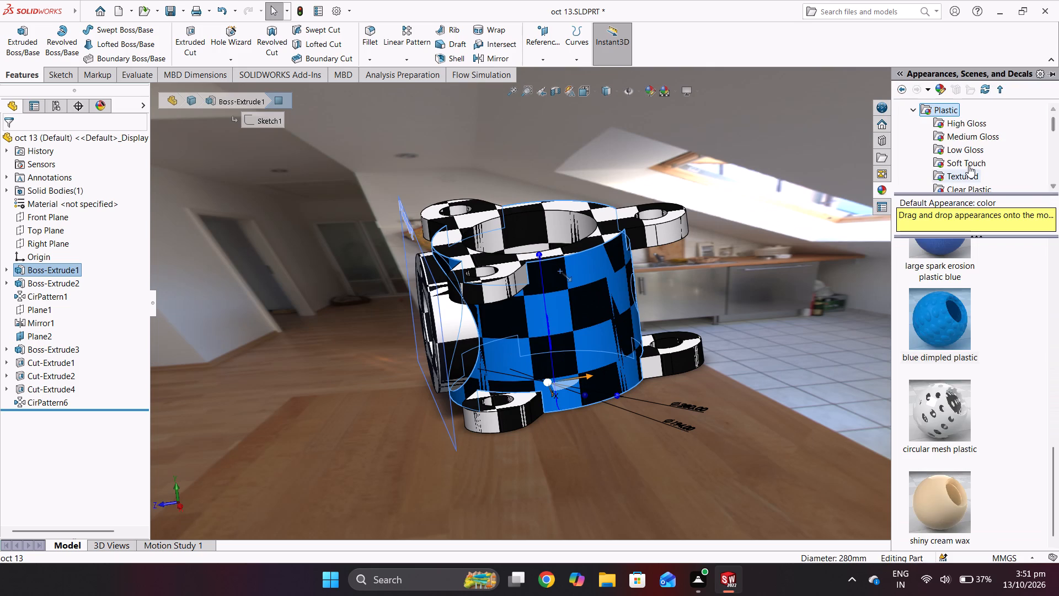
scroll(966, 152, "down", 6)
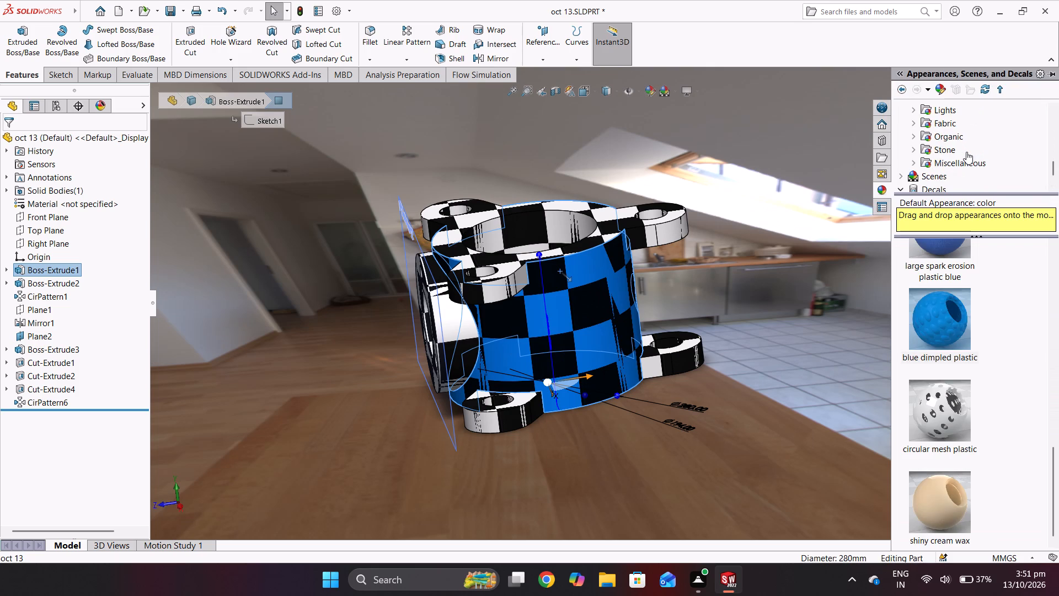
scroll(966, 152, "down", 3)
left_click(932, 150)
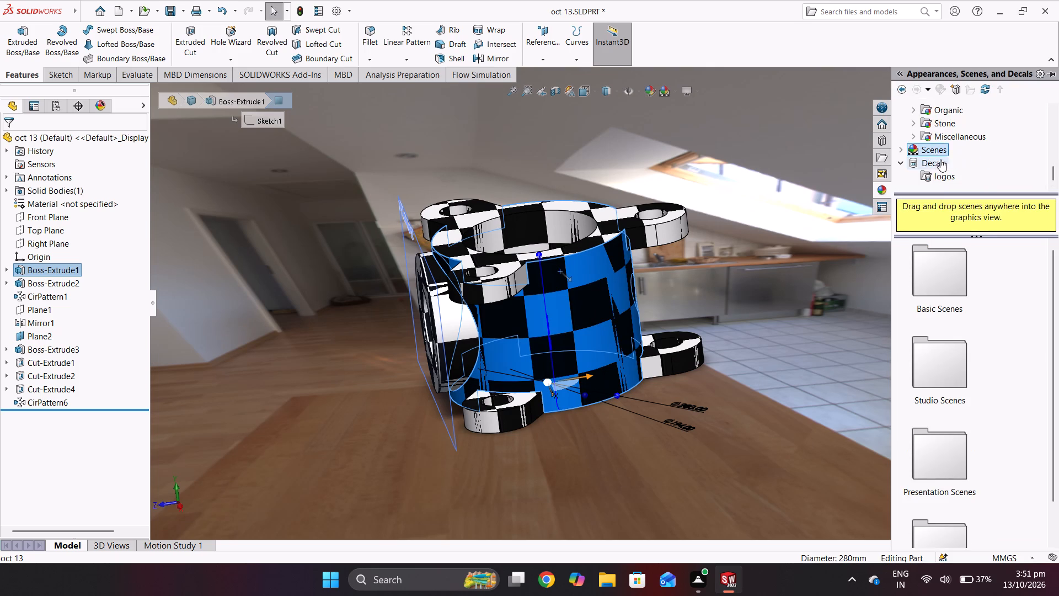
scroll(943, 160, "up", 14)
double_click(952, 110)
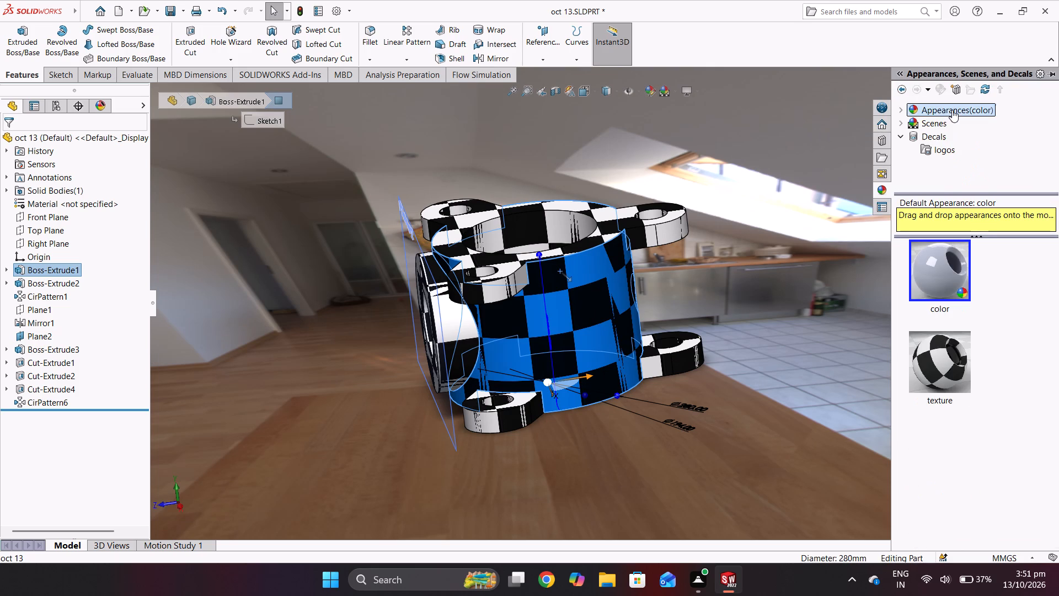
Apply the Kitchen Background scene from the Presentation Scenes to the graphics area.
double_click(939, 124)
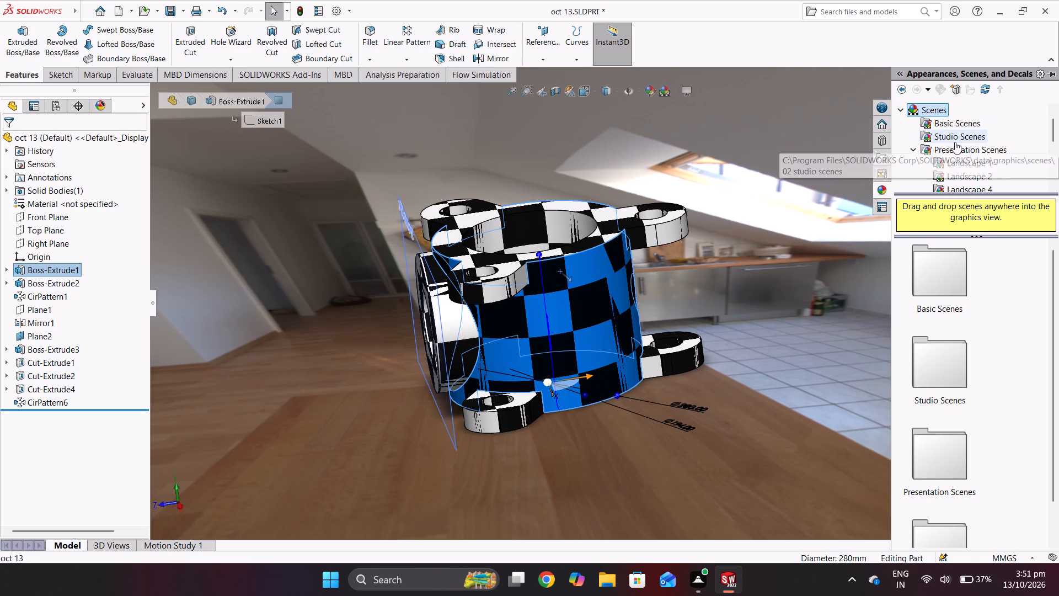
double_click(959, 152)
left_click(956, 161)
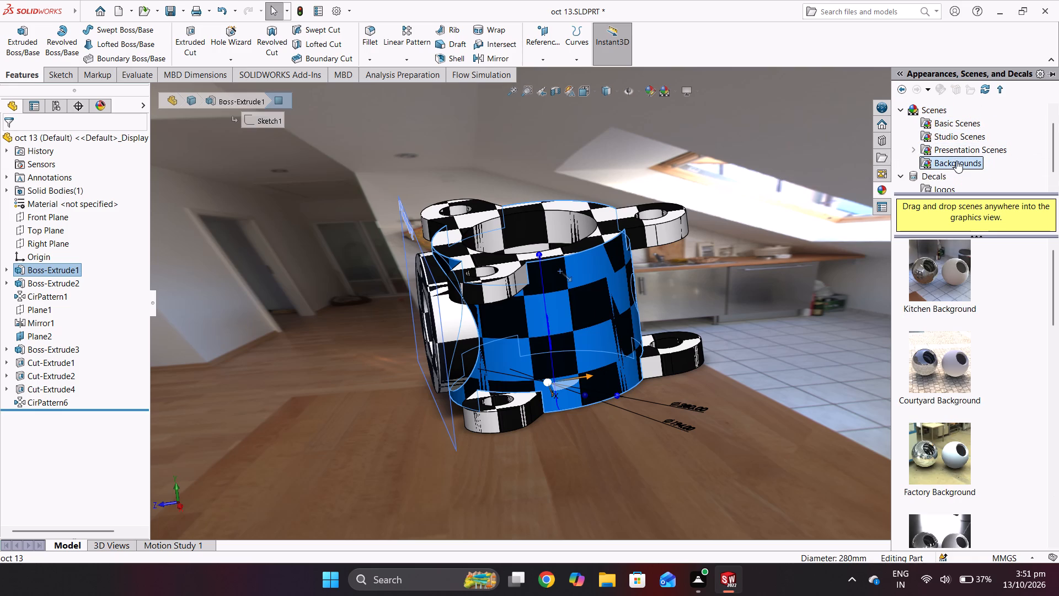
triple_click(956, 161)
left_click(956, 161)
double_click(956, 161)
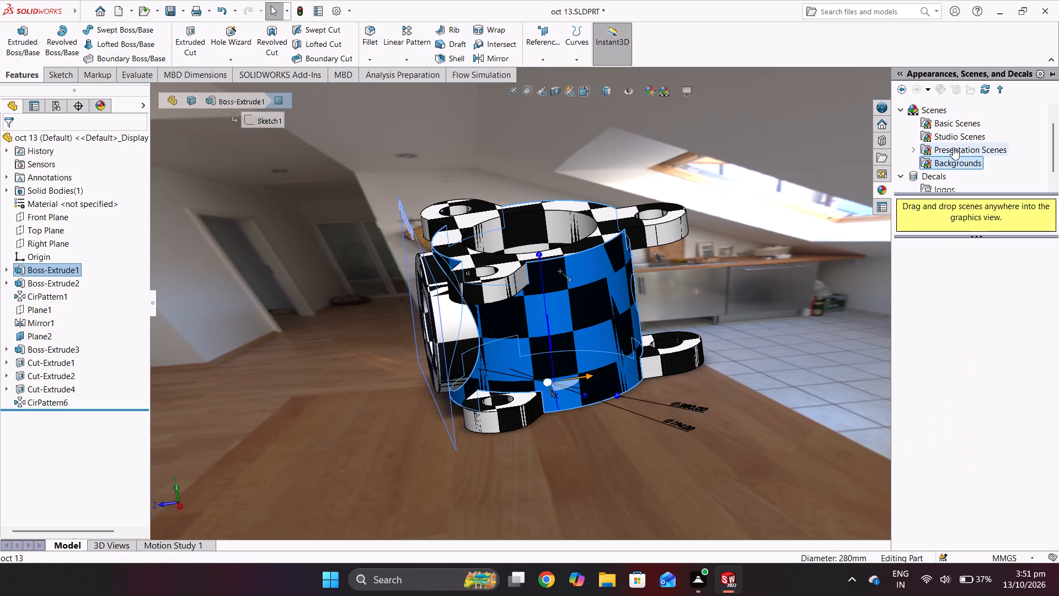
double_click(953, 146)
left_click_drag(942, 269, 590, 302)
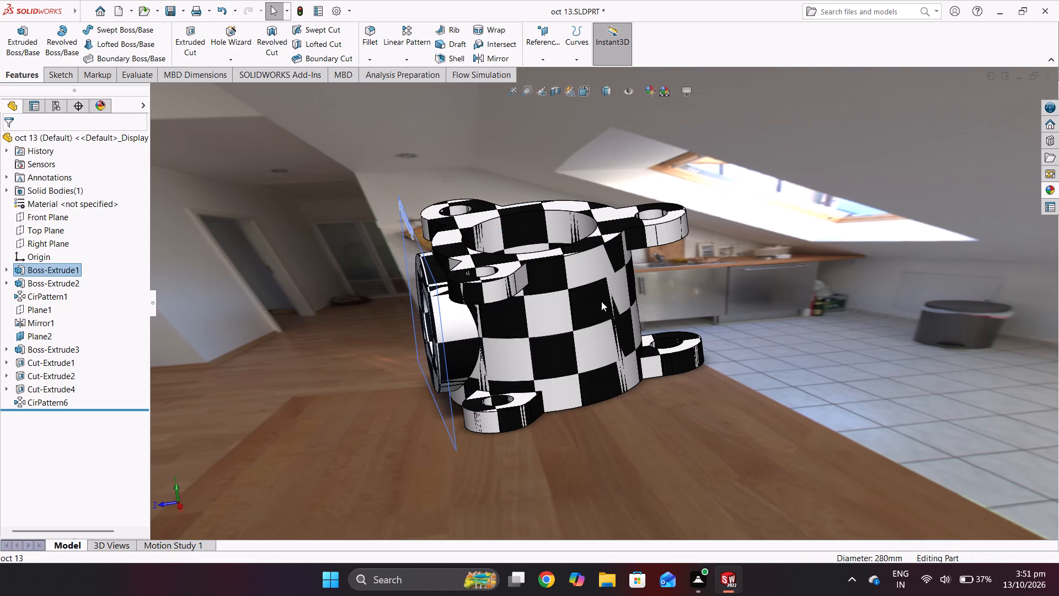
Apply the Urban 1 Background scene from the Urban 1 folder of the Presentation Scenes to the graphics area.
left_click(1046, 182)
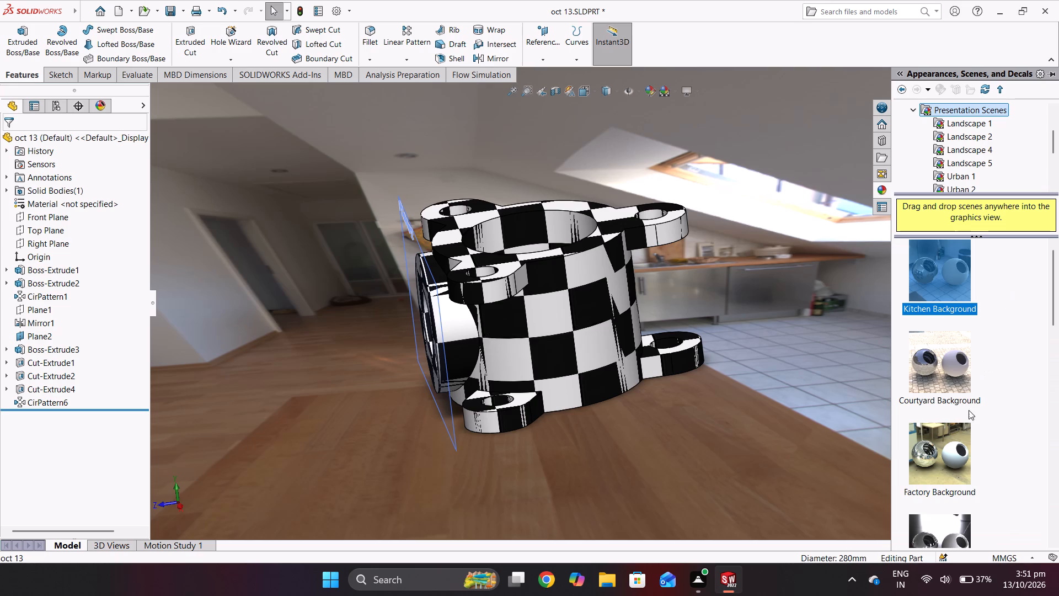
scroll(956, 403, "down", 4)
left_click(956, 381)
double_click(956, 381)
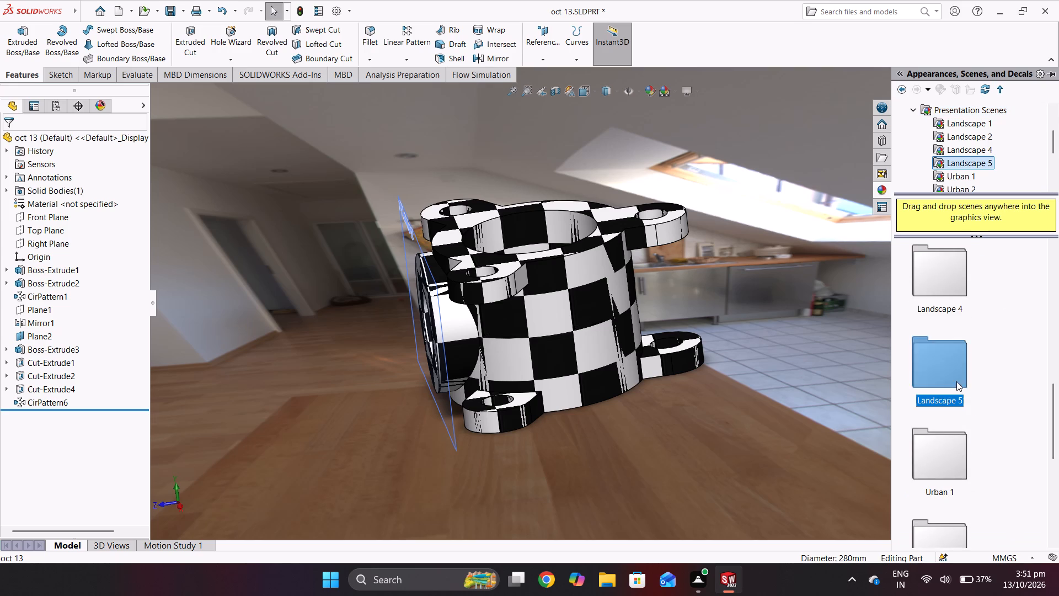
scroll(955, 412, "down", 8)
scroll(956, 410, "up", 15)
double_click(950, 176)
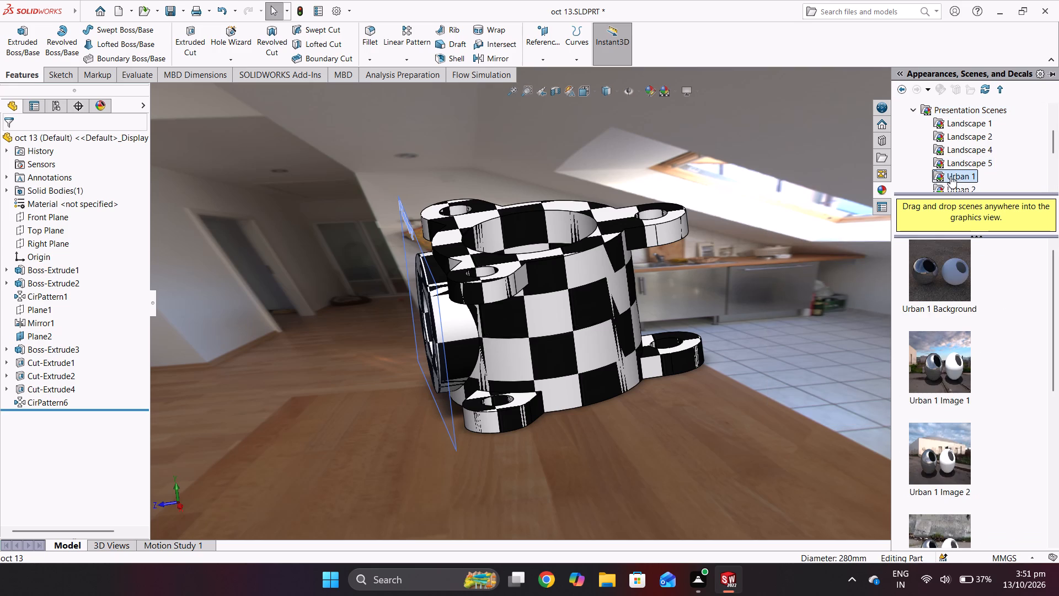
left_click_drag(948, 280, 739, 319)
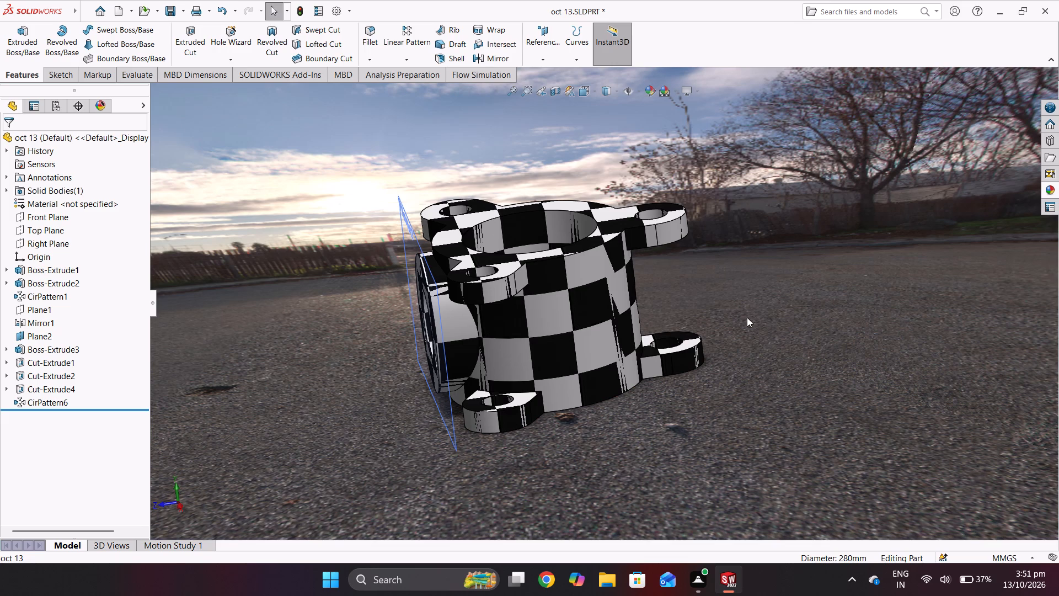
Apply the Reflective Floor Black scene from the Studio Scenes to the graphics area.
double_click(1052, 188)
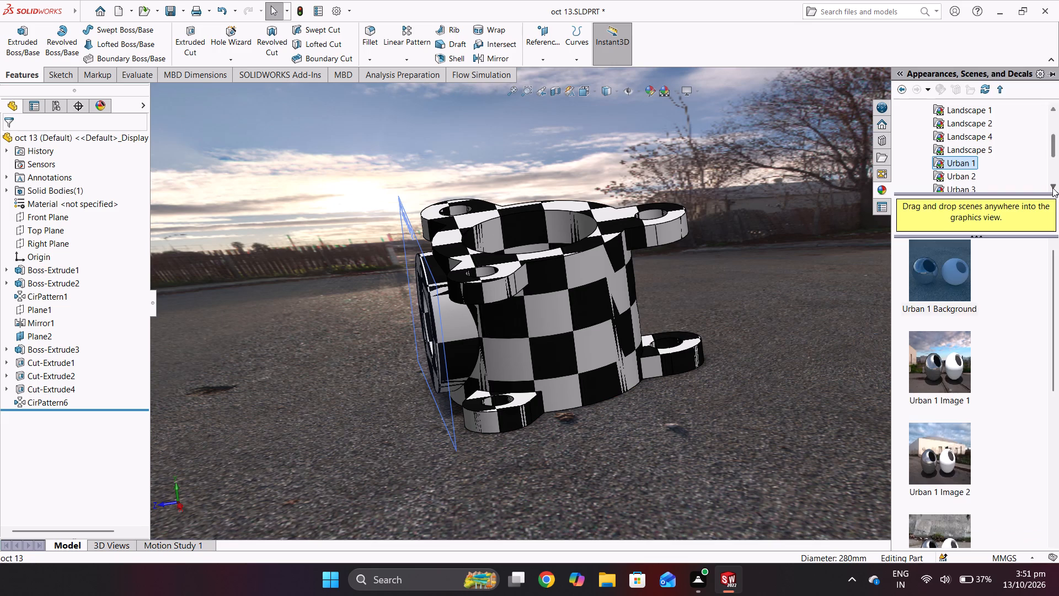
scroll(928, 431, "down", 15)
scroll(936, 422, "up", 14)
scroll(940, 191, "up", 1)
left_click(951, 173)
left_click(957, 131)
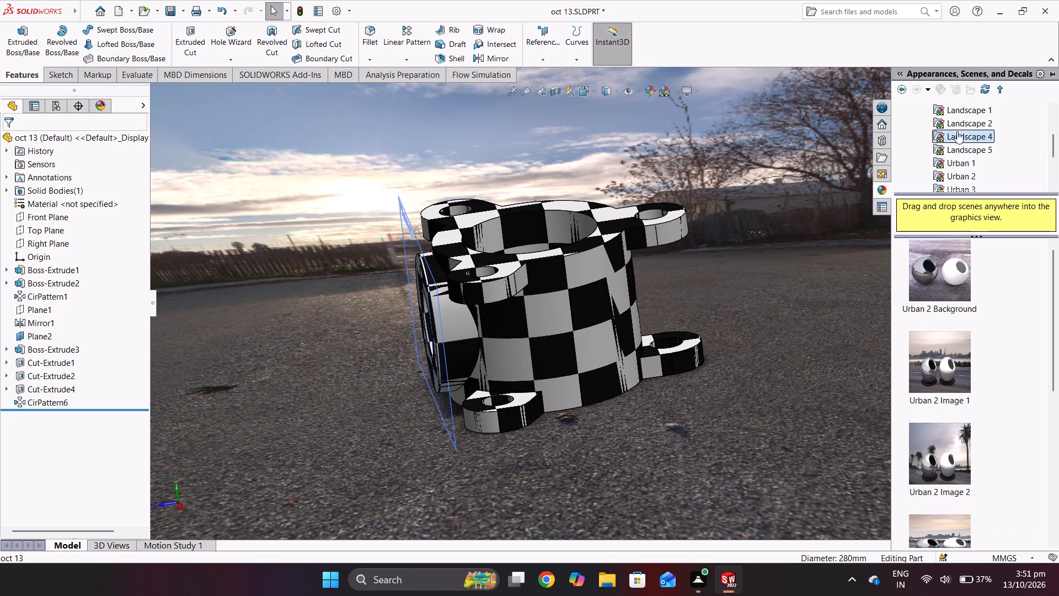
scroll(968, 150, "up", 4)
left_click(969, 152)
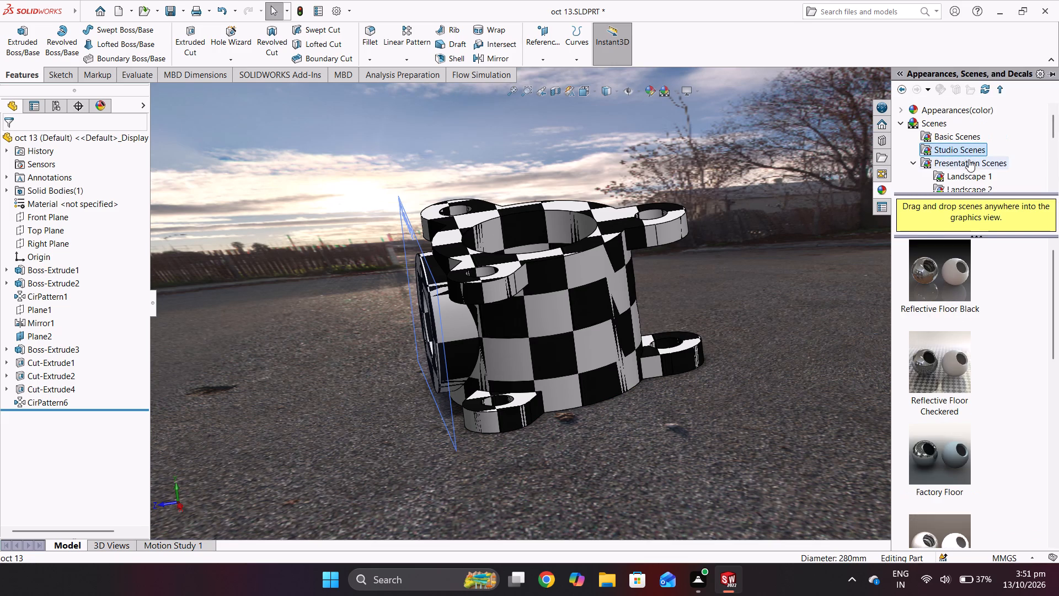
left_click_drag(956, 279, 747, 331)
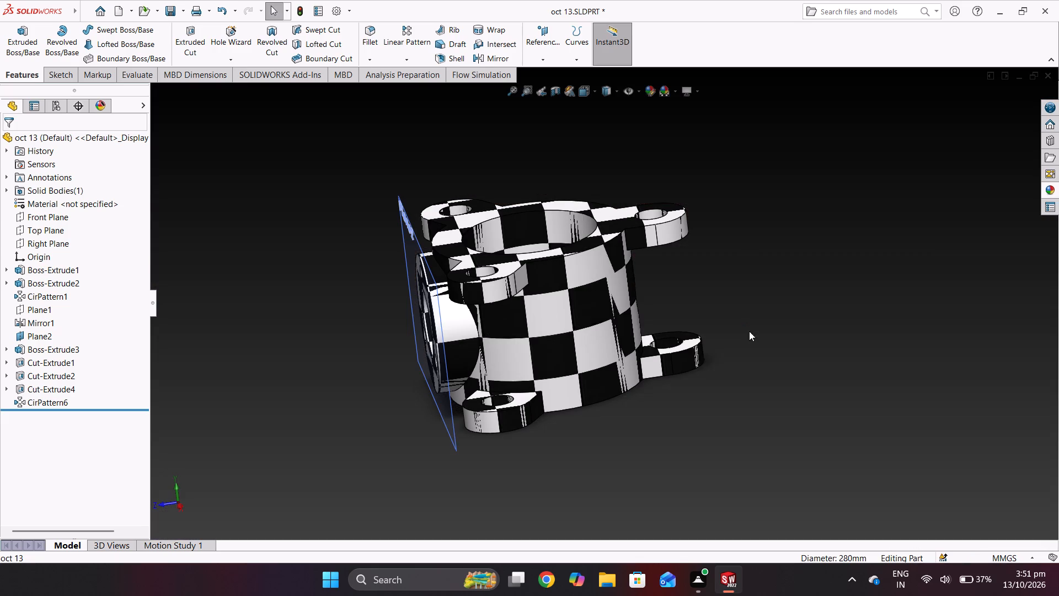
Apply the Reflective Floor Checkered scene from the Studio Scenes to the graphics area.
scroll(774, 320, "up", 2)
scroll(778, 317, "down", 2)
left_click(1049, 189)
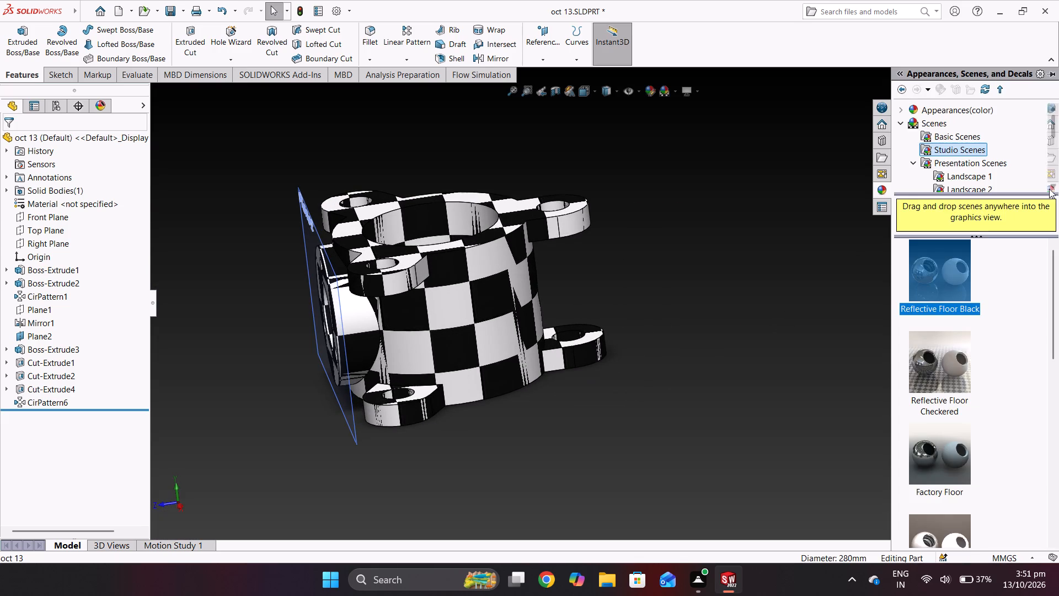
left_click_drag(949, 374, 771, 382)
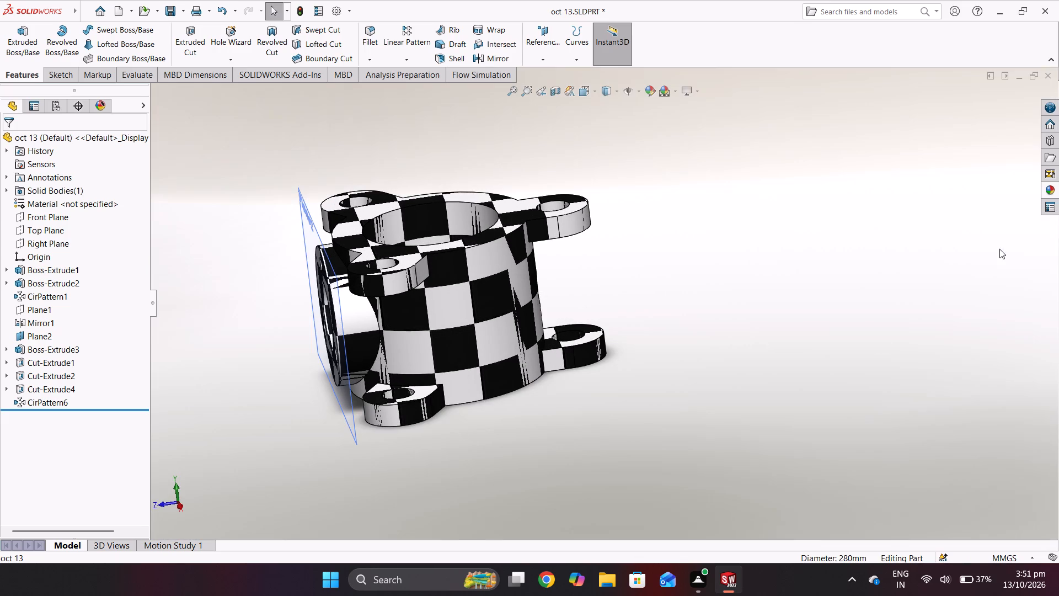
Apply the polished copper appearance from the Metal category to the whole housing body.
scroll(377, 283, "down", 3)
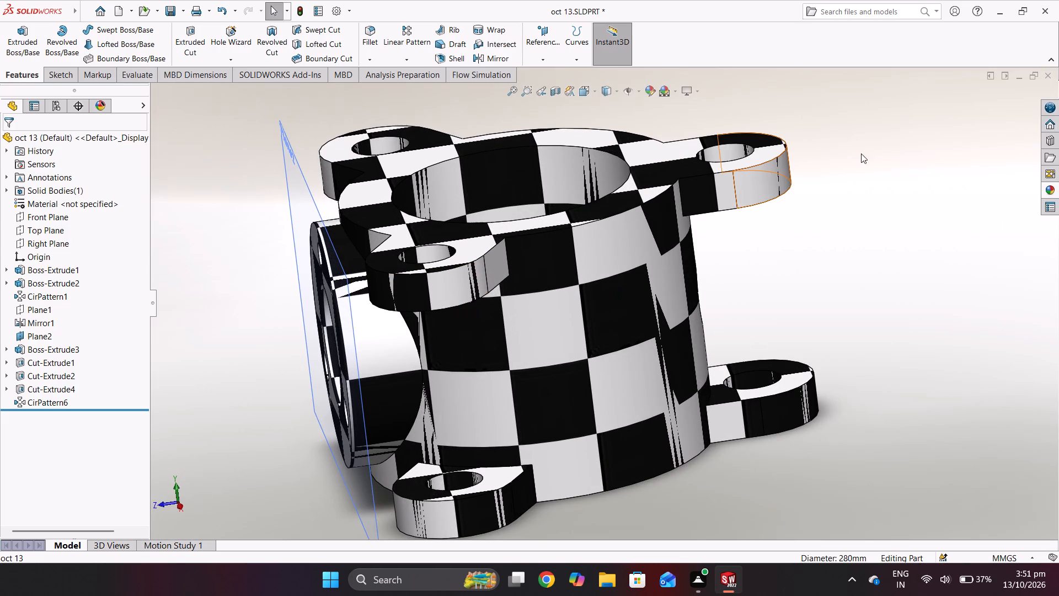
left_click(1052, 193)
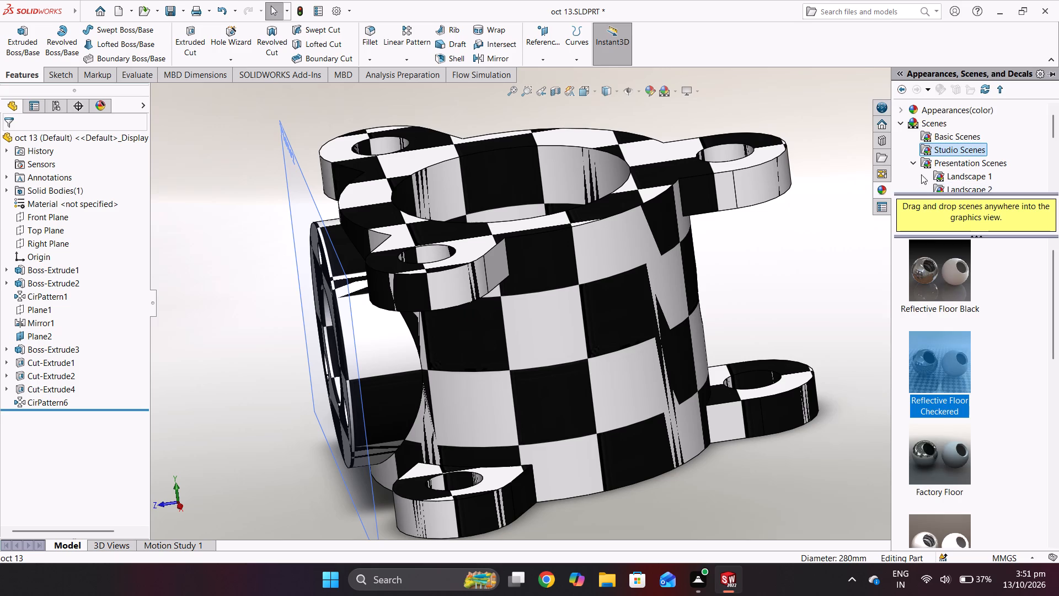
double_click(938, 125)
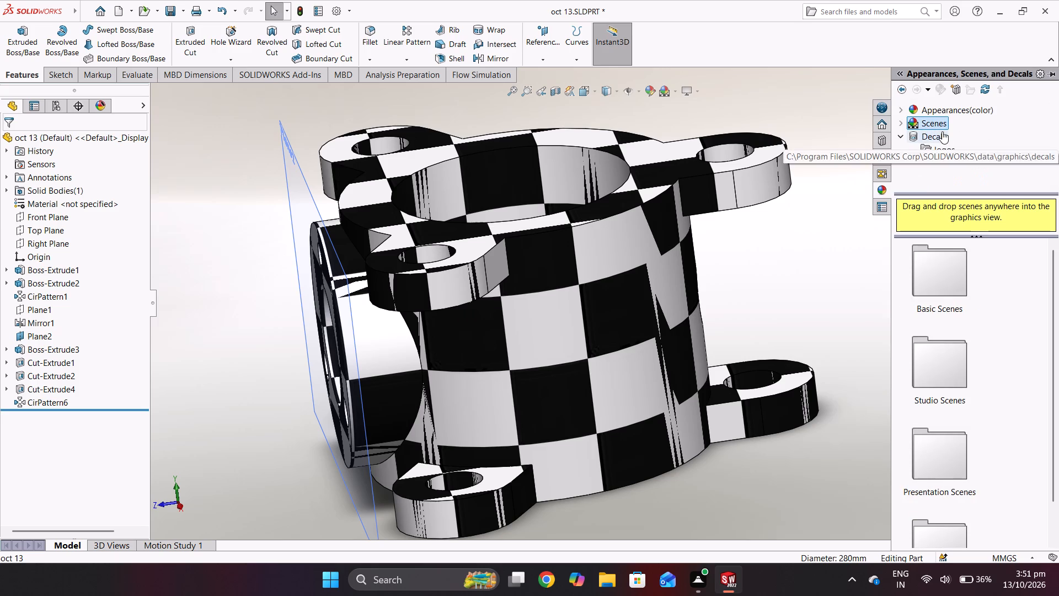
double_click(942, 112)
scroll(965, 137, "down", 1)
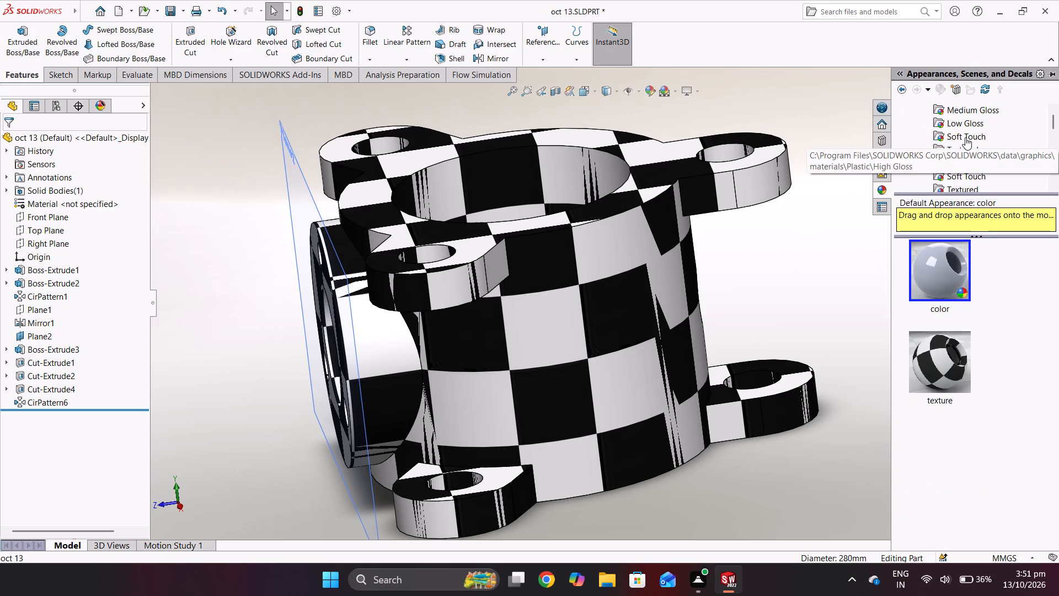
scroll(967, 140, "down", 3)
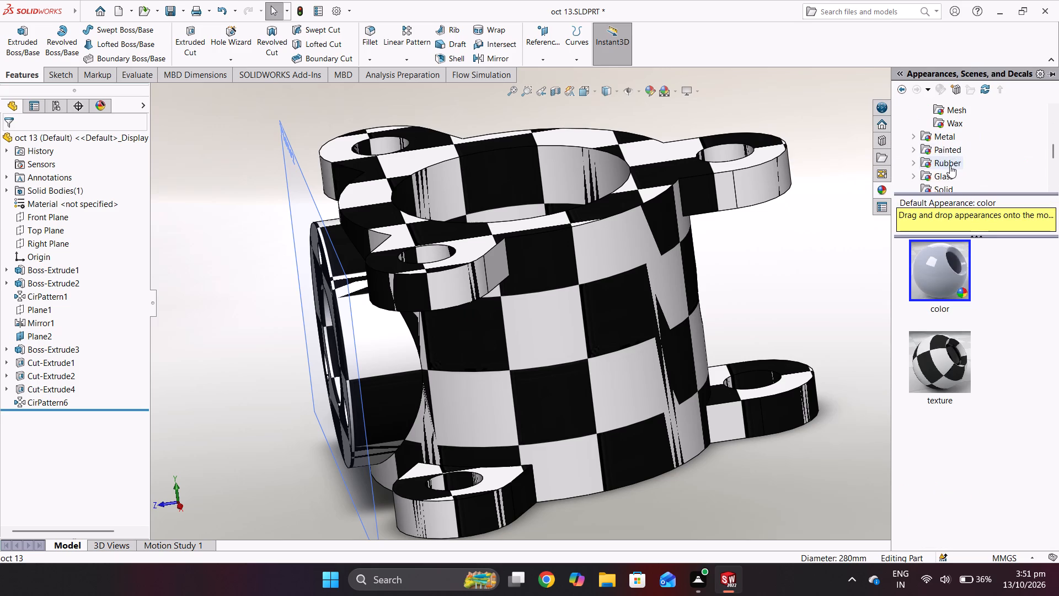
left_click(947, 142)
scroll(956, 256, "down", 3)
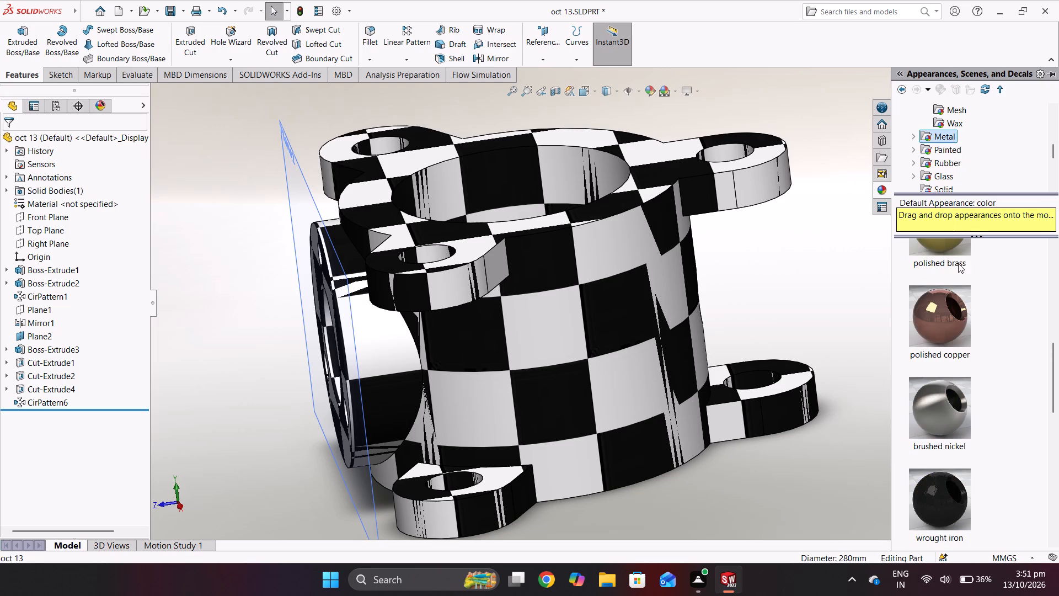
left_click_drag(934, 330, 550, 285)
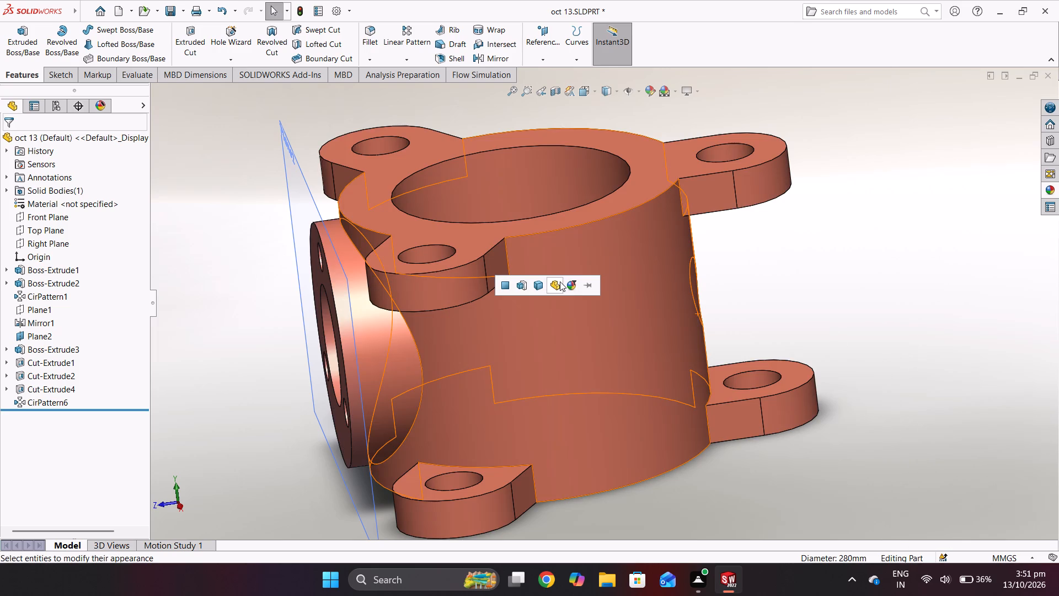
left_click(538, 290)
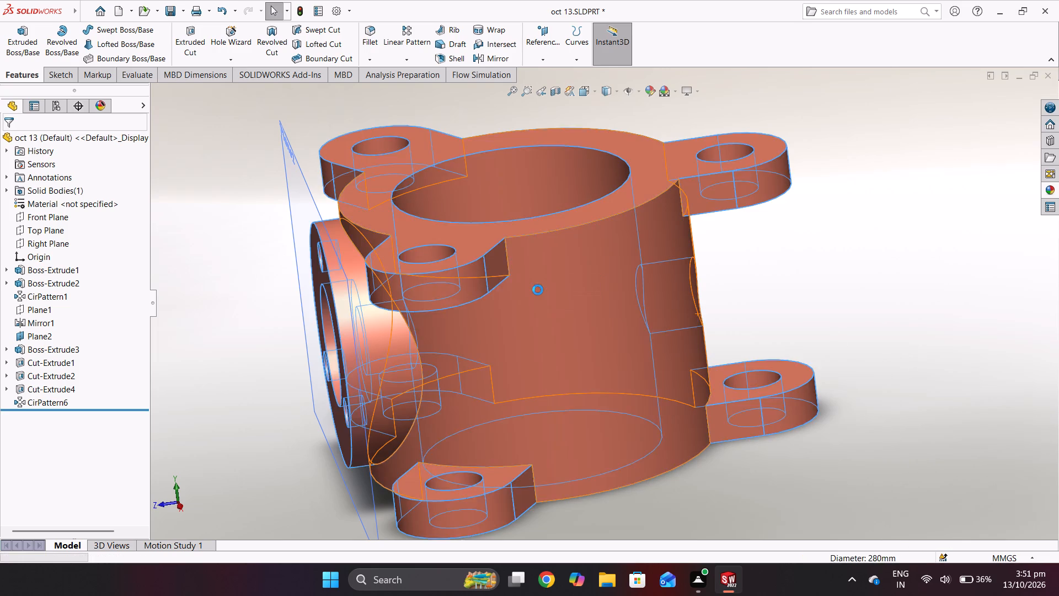
Examine the housing's bore, mounting lugs and side flange from several angles and distances.
middle_click_drag(555, 311, 683, 297)
middle_click_drag(623, 343, 718, 279)
middle_click_drag(662, 316, 674, 201)
middle_click_drag(831, 322, 825, 332)
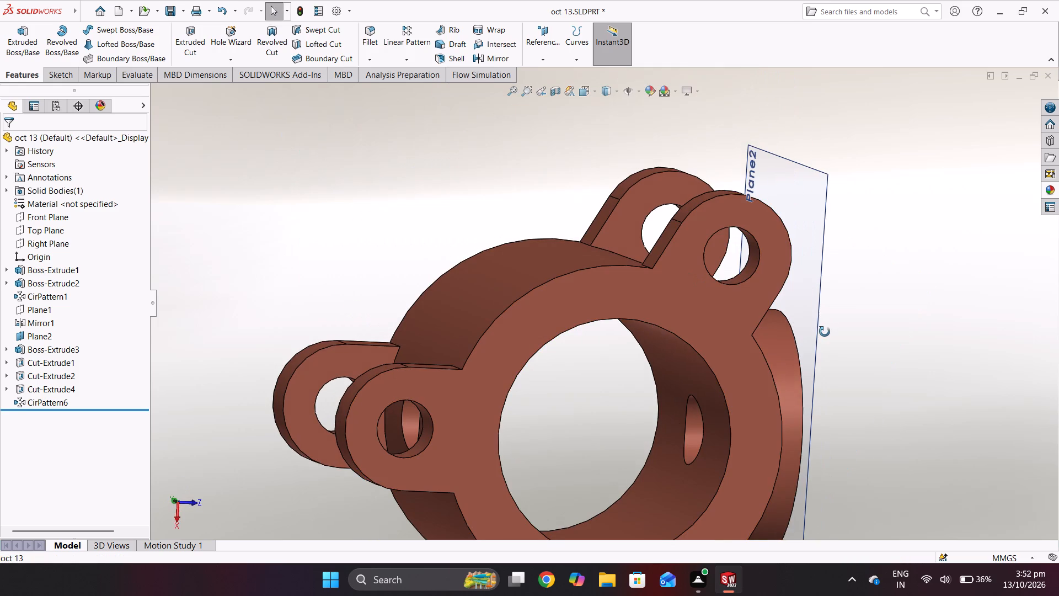
middle_click_drag(825, 332, 771, 451)
middle_click_drag(857, 427, 864, 431)
scroll(886, 430, "down", 2)
scroll(901, 433, "up", 3)
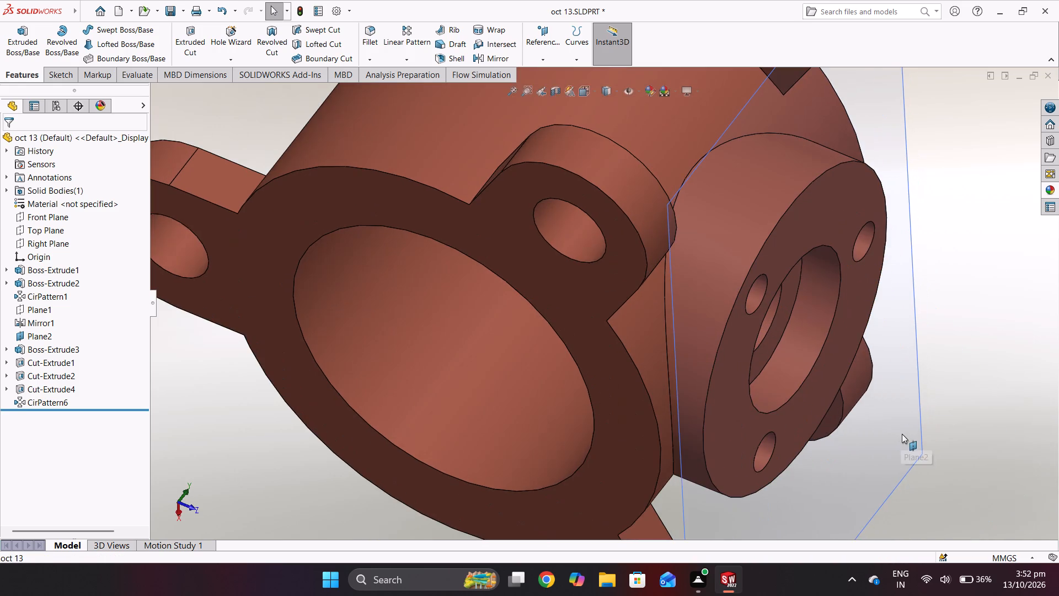
scroll(902, 434, "up", 1)
middle_click_drag(902, 434, 760, 357)
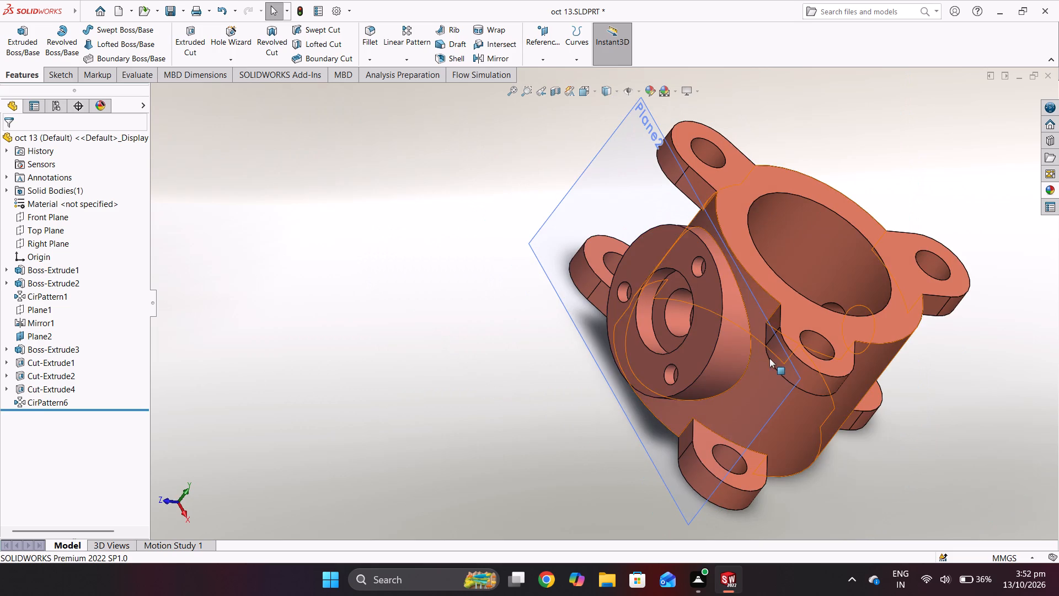
Apply the candy apple red appearance from the Painted category to the whole housing body.
left_click(1052, 191)
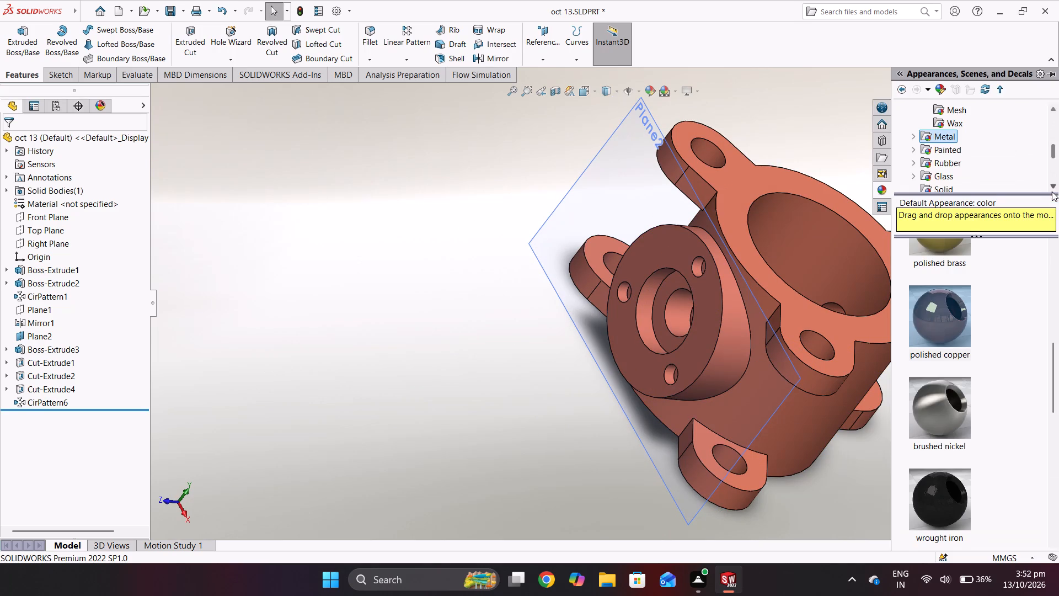
left_click(955, 153)
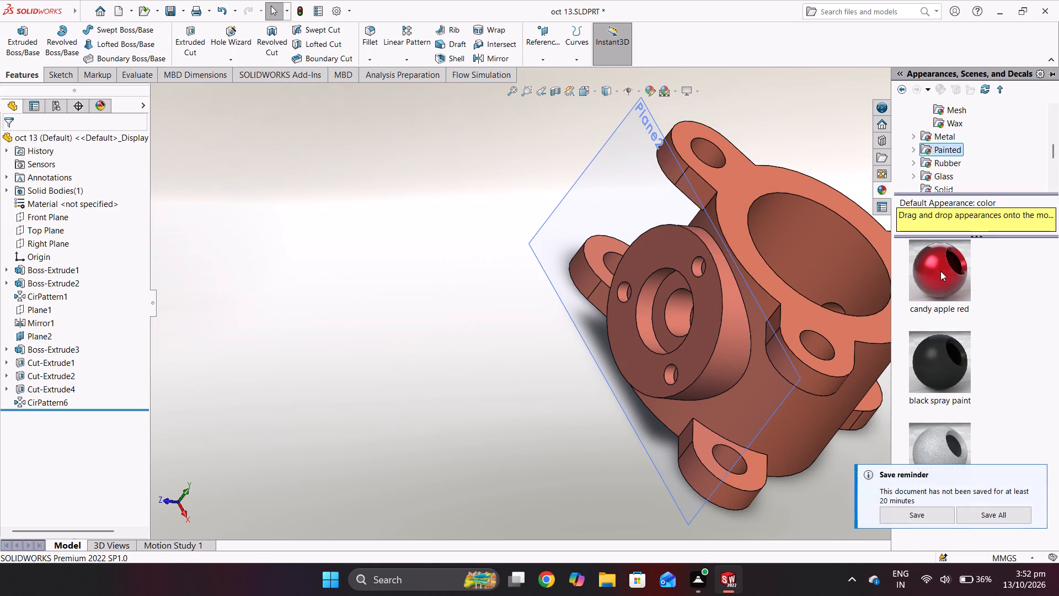
left_click_drag(940, 271, 787, 312)
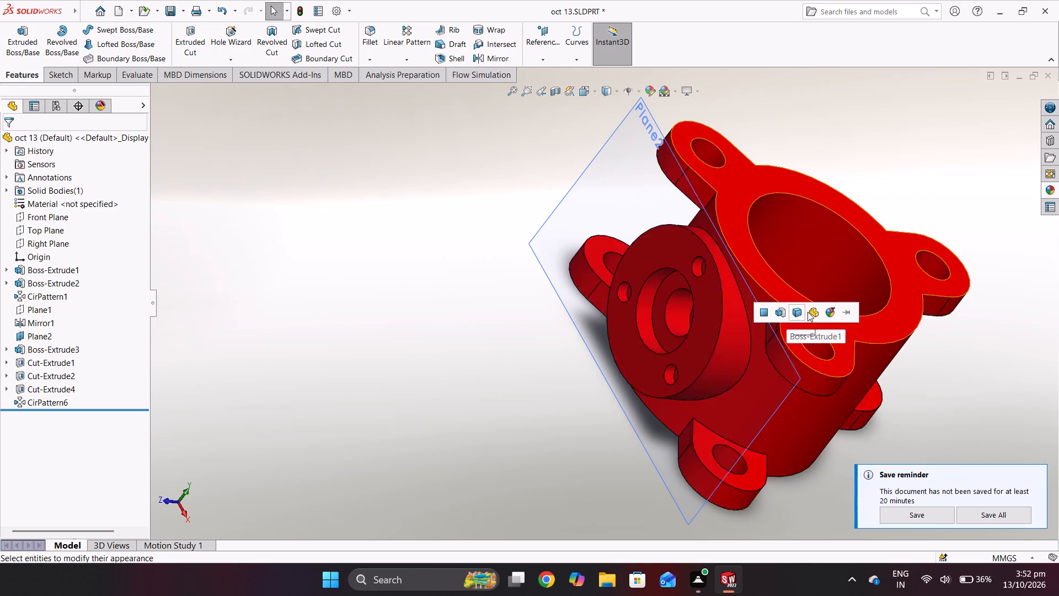
left_click(797, 310)
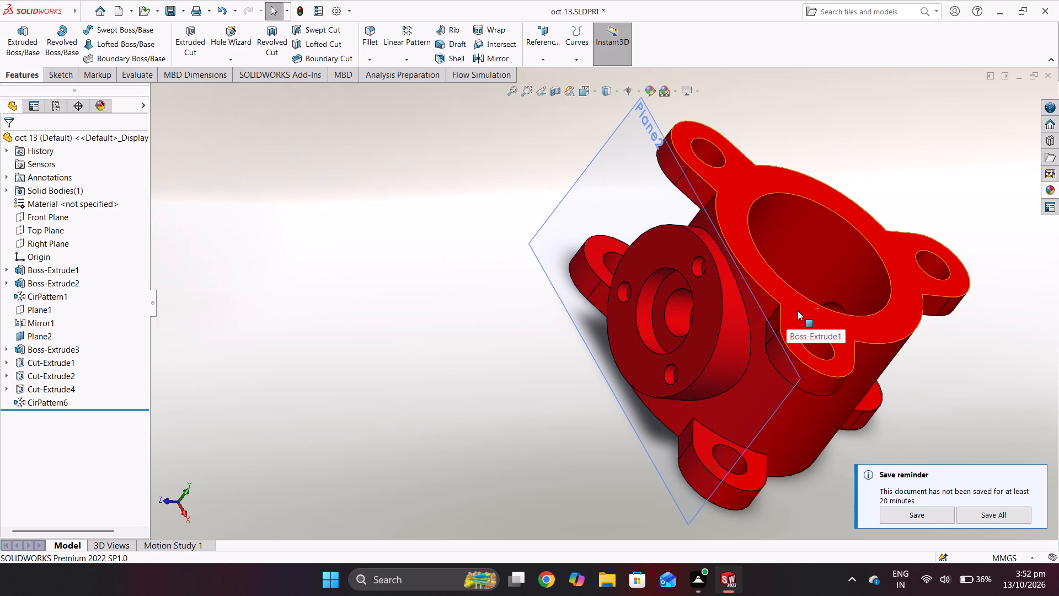
Apply the golden-brown polished appearance from the Metal category to the whole housing body.
middle_click_drag(837, 281, 670, 214)
middle_click_drag(851, 294, 633, 316)
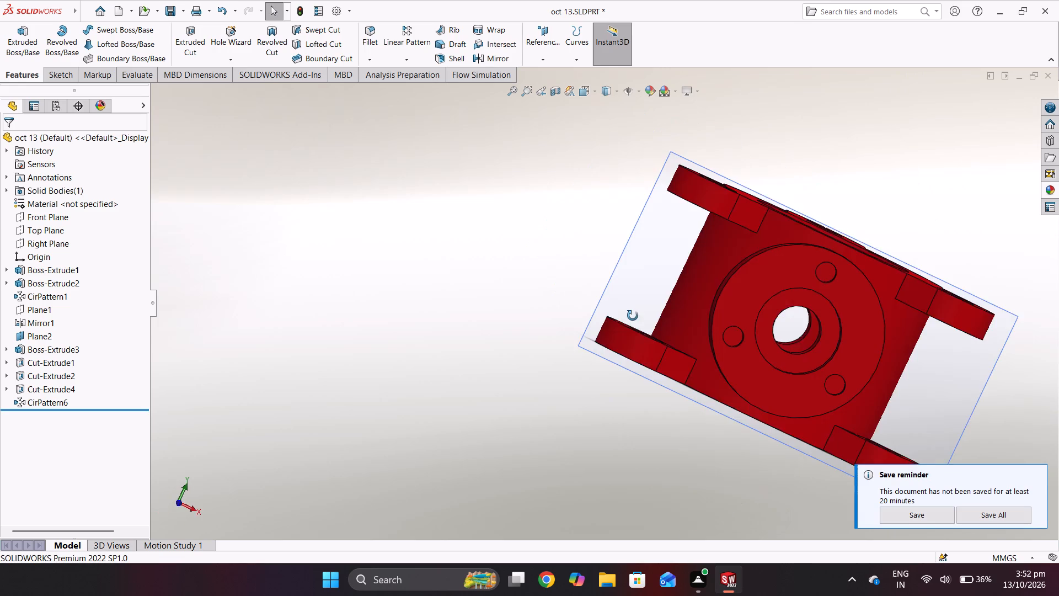
middle_click_drag(633, 316, 591, 305)
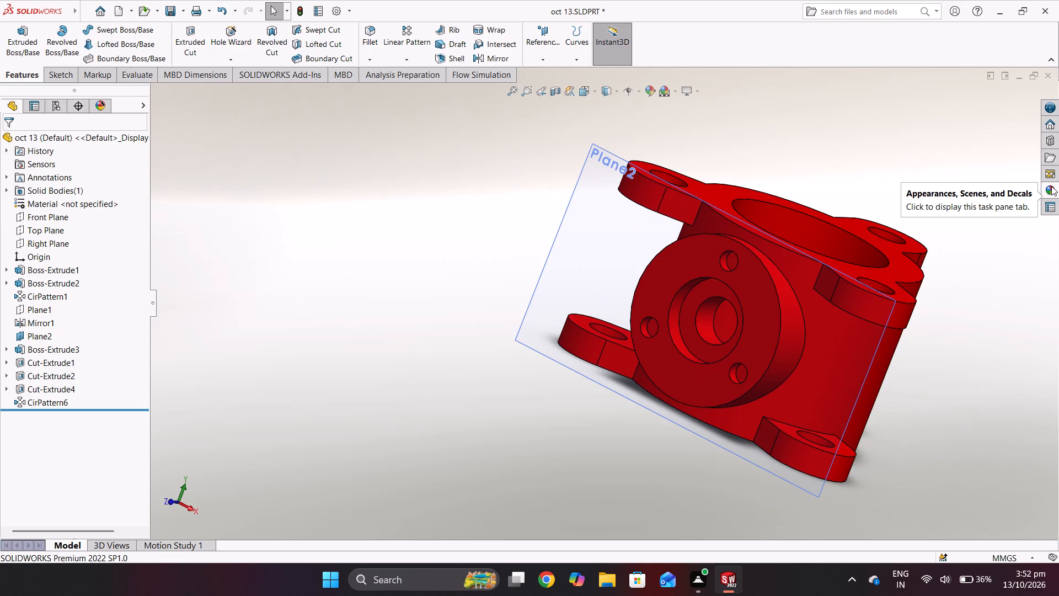
left_click(1051, 186)
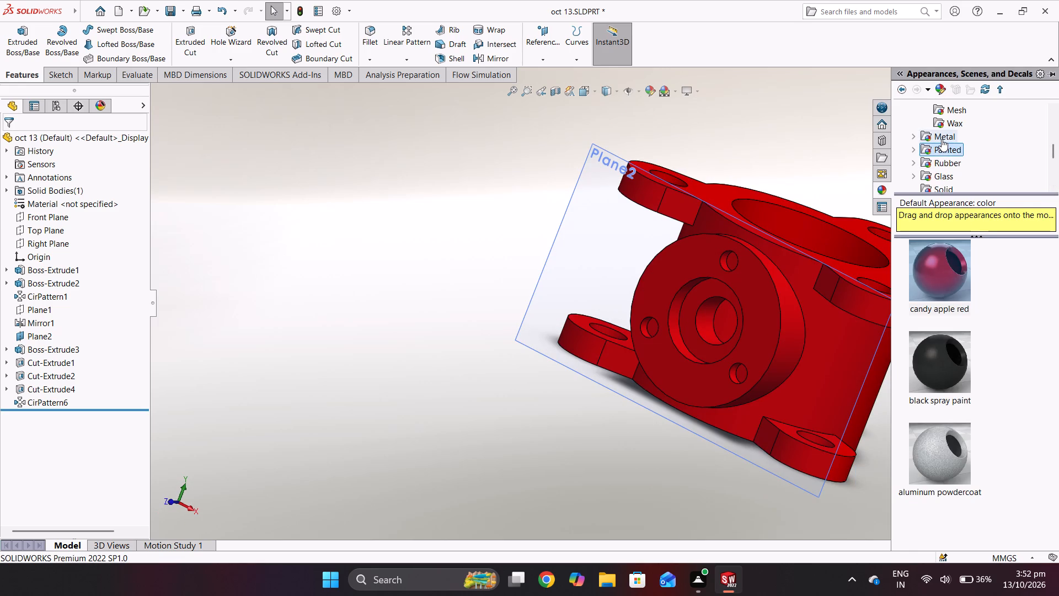
left_click(942, 139)
scroll(954, 313, "down", 7)
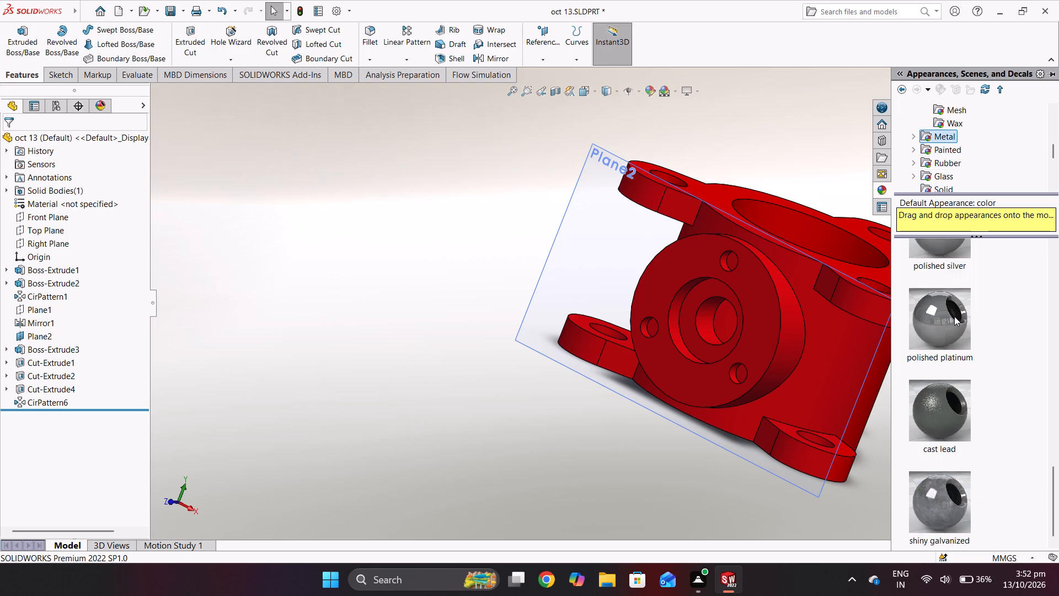
scroll(954, 316, "up", 2)
left_click_drag(940, 396, 771, 326)
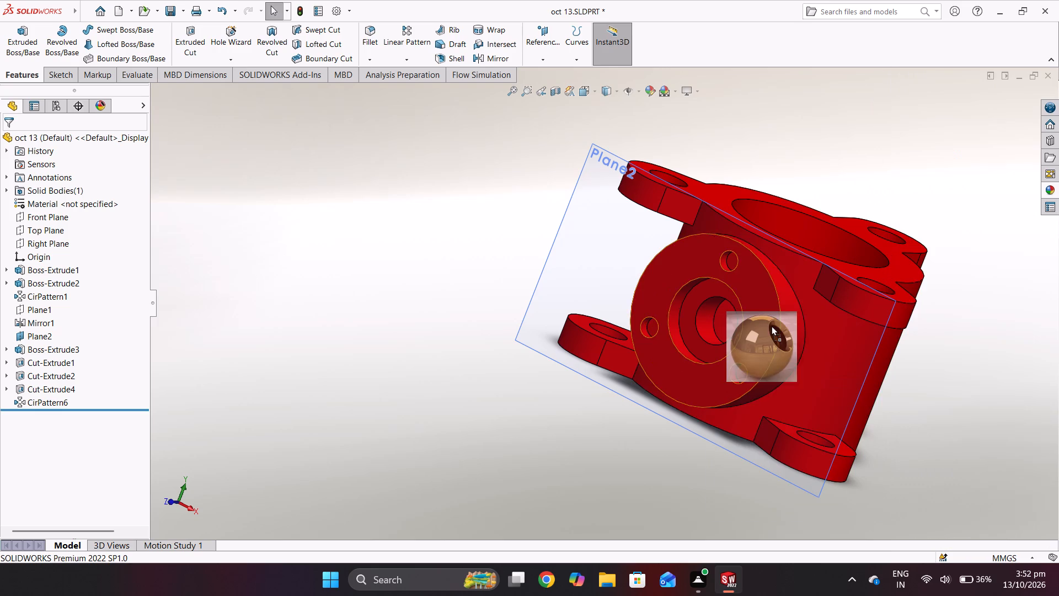
left_click_drag(771, 326, 819, 318)
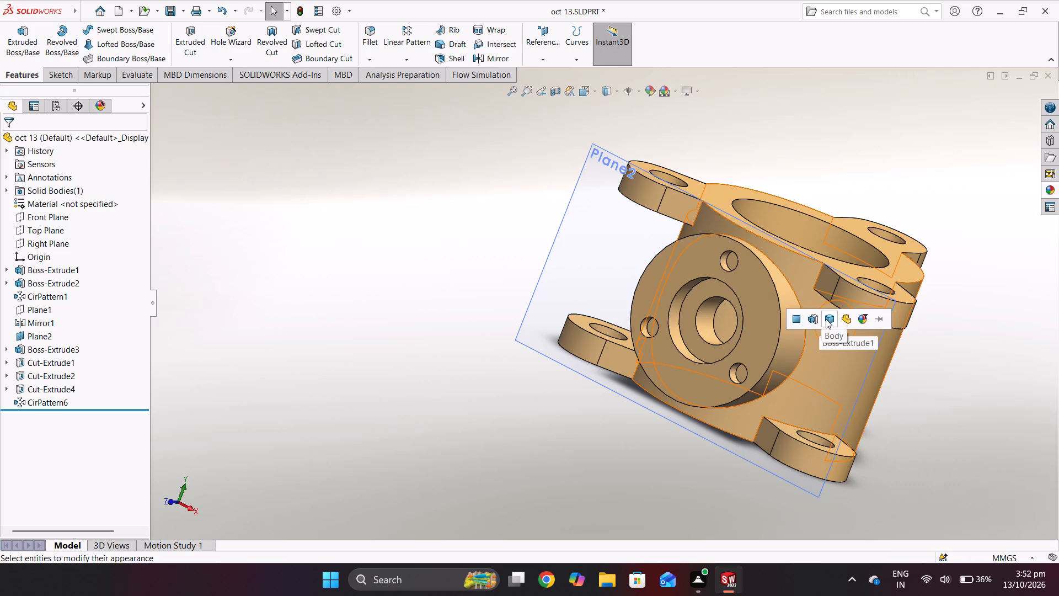
left_click(826, 319)
Split the graphics area into four views showing the housing from the front, left, top and trimetric directions.
middle_click_drag(810, 338, 663, 386)
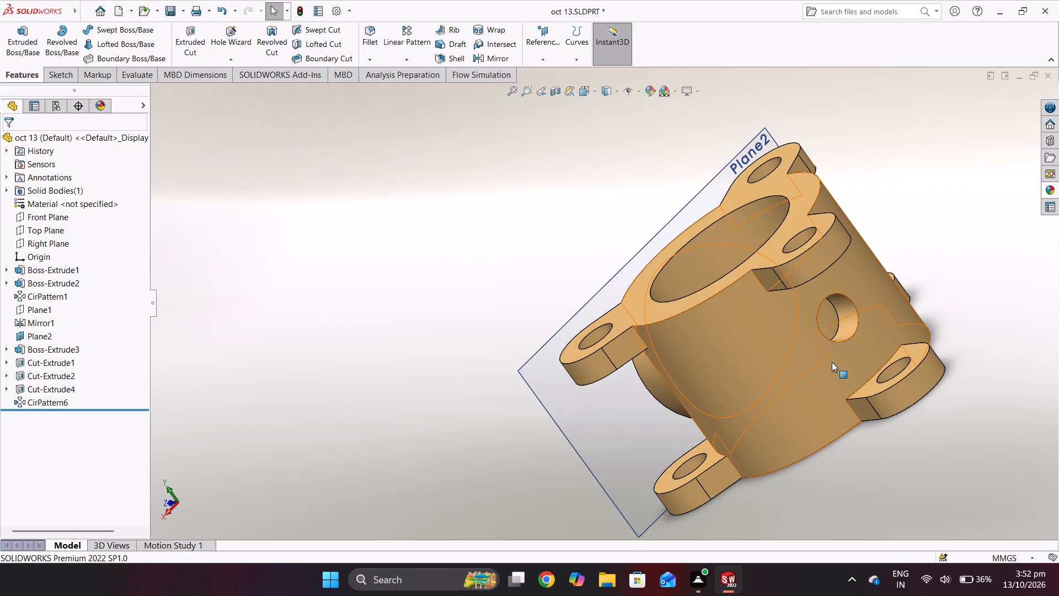
middle_click_drag(893, 343, 692, 329)
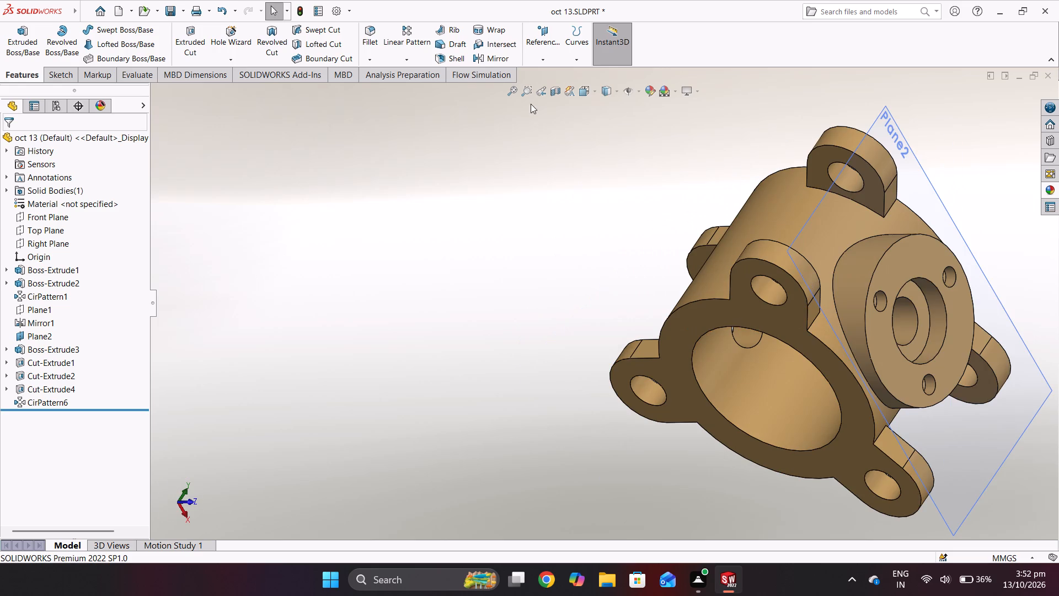
left_click(514, 92)
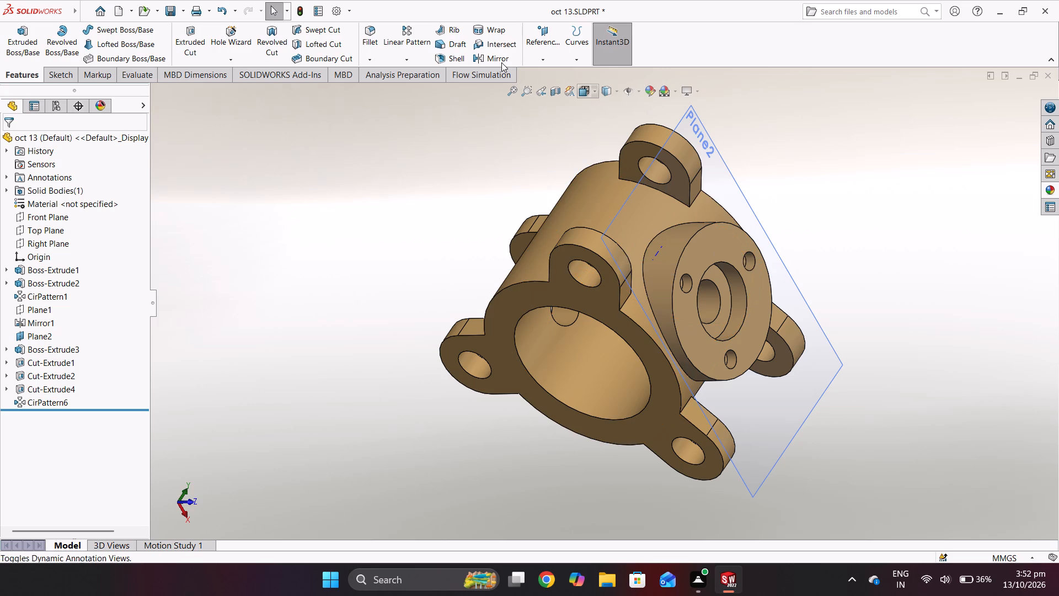
left_click(592, 89)
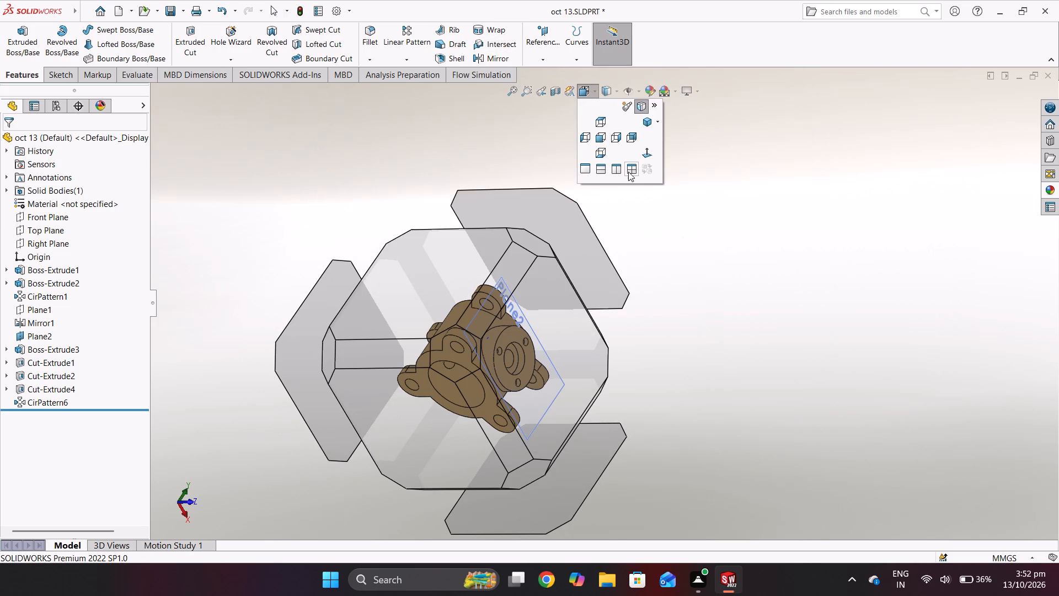
left_click(628, 172)
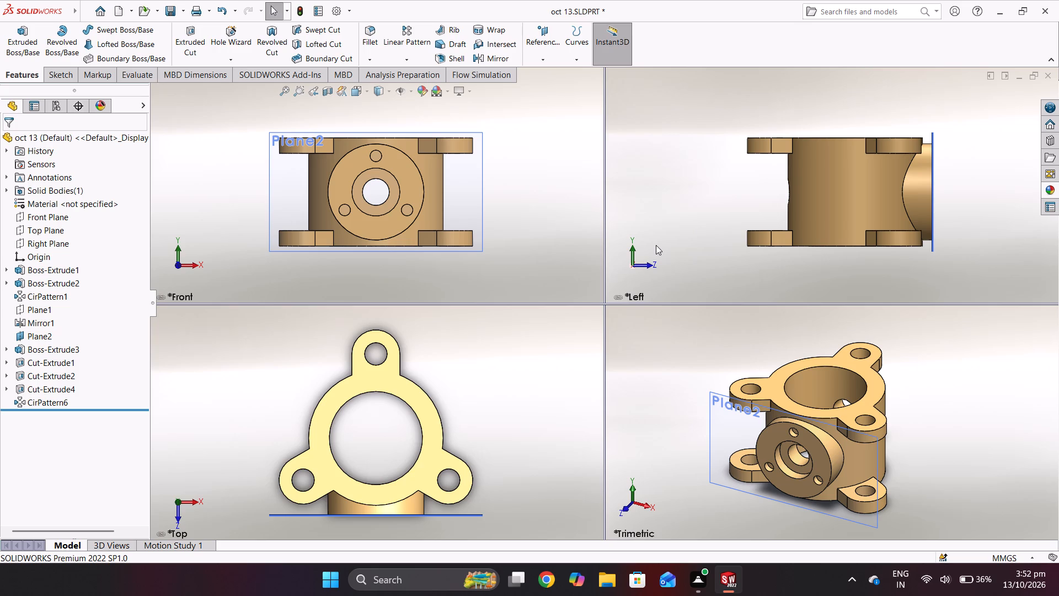
Print the current screen image with Microsoft Print to PDF and save it as oct 13 in the Documents folder.
key("ctrl+p")
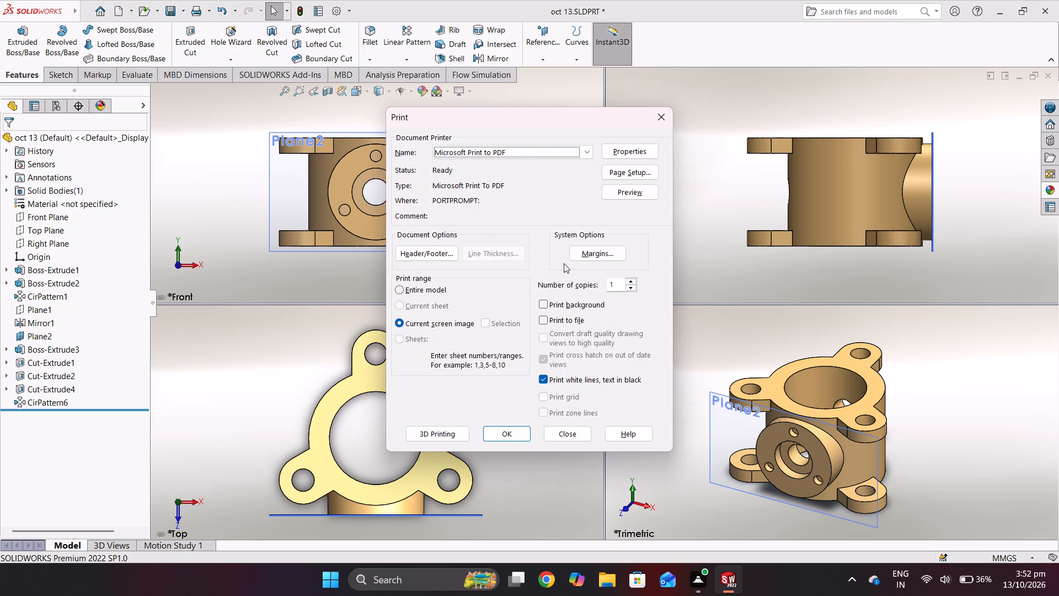
left_click(510, 436)
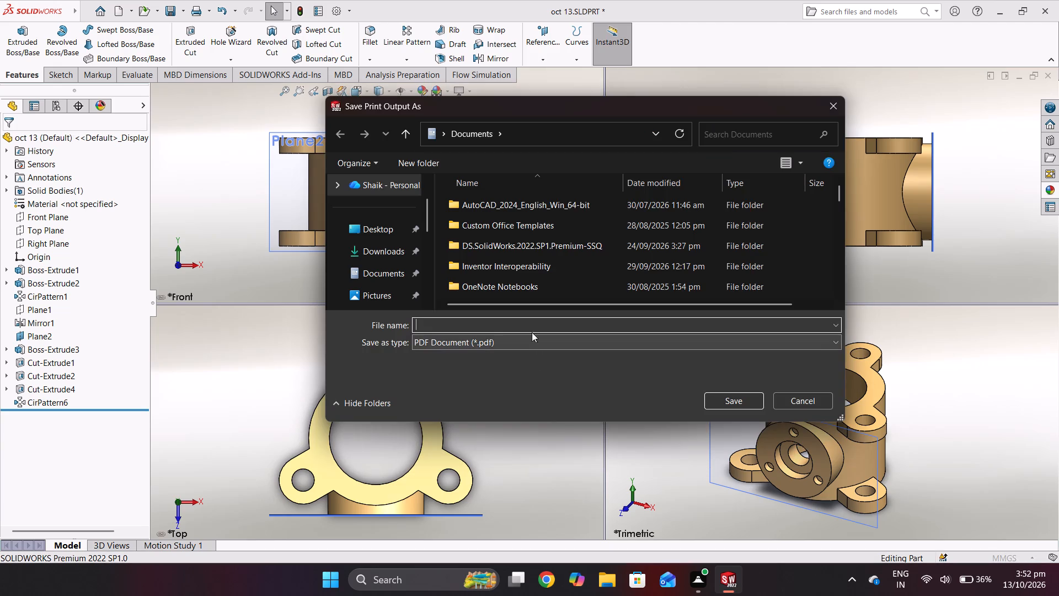
type("oct")
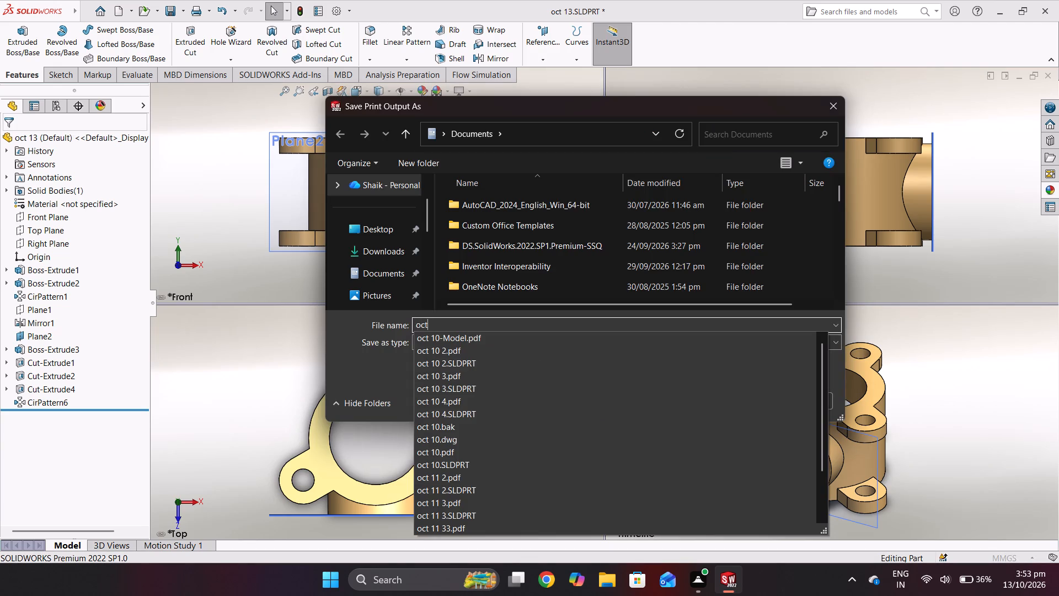
key("space")
type("13")
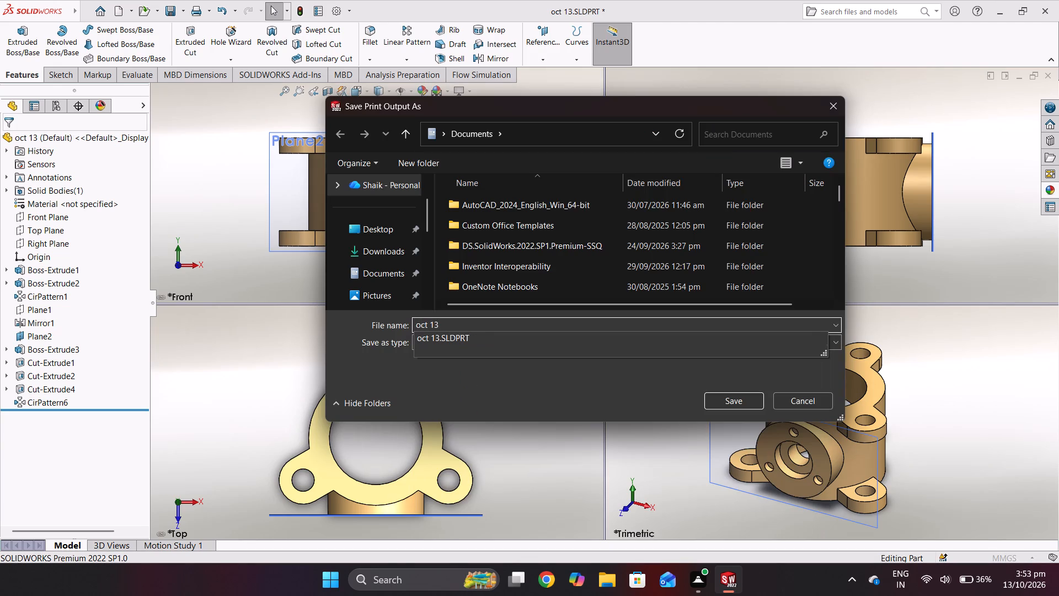
key("Return")
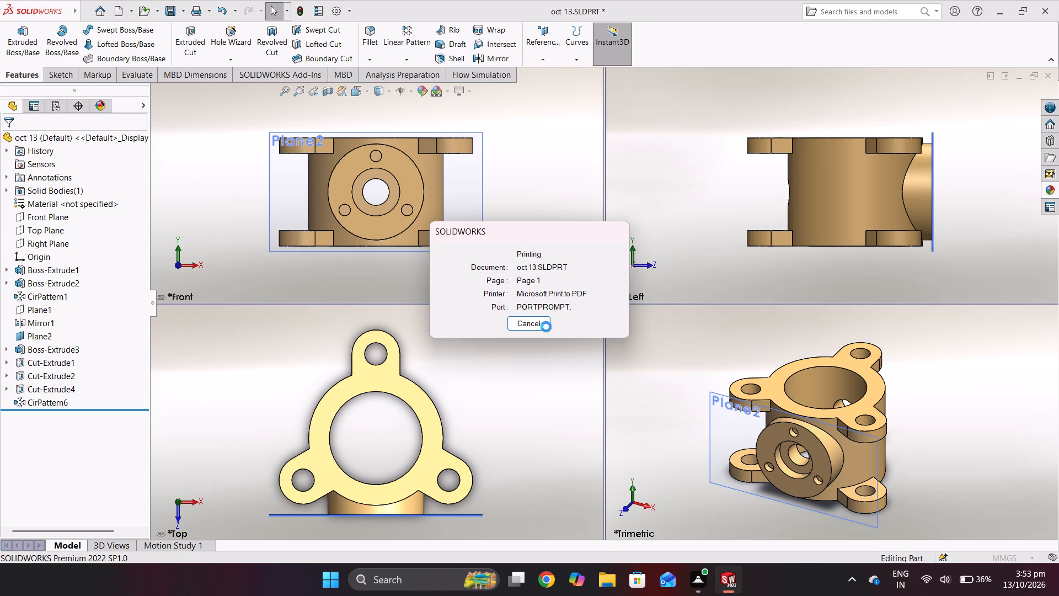